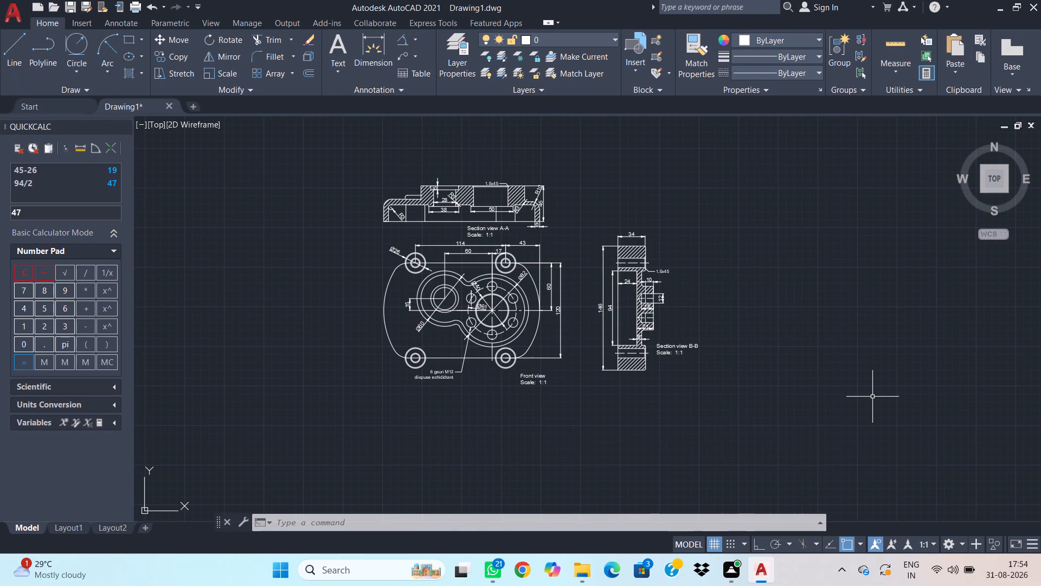
Save the drawing as Drawing1.dwg in the desktop folder cad intern > 31 aug > drawing files.
key(Escape)
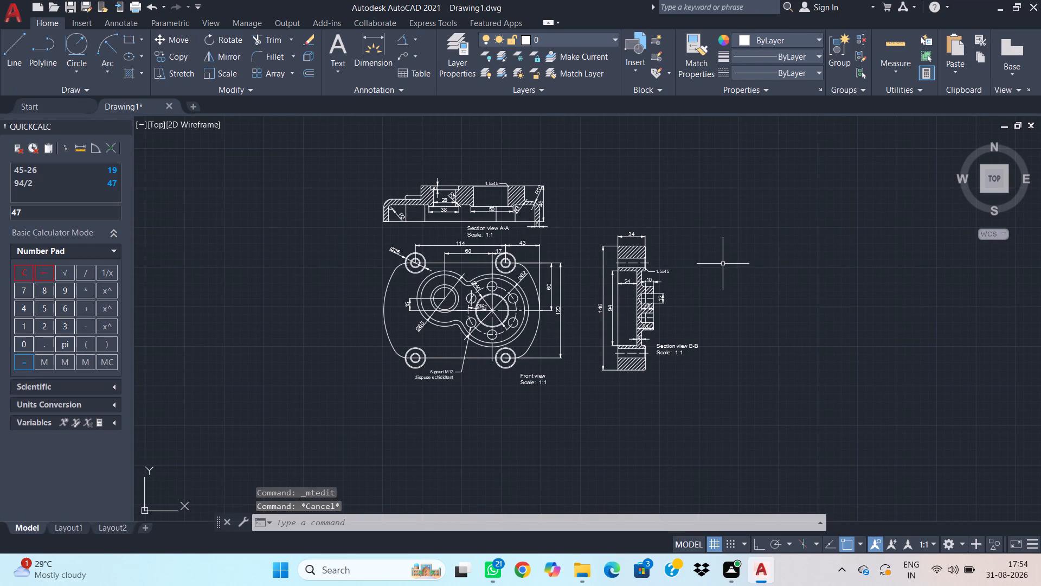
scroll(723, 262, up, 1)
scroll(777, 257, down, 1)
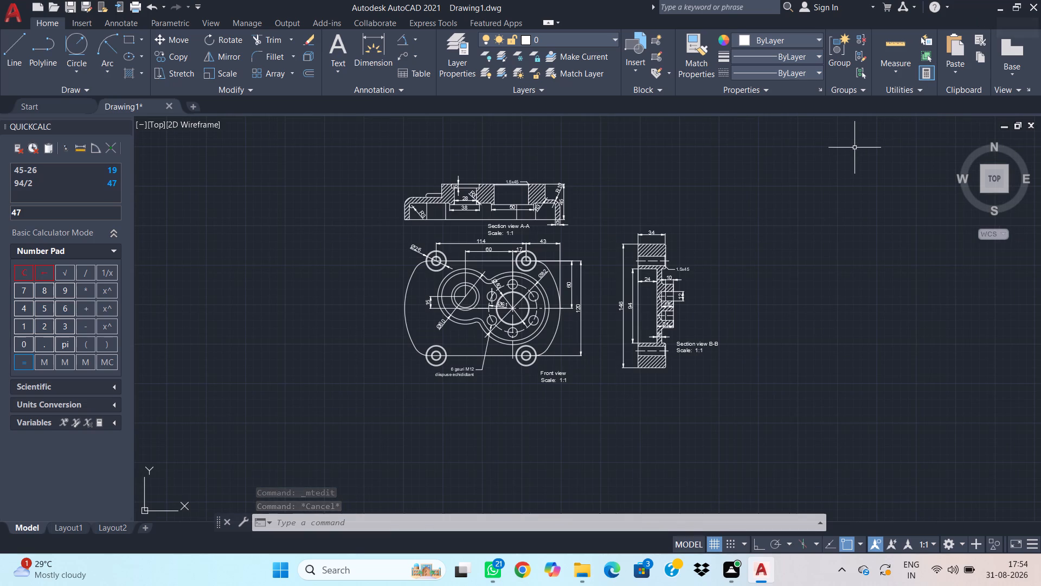
key(ctrl+s)
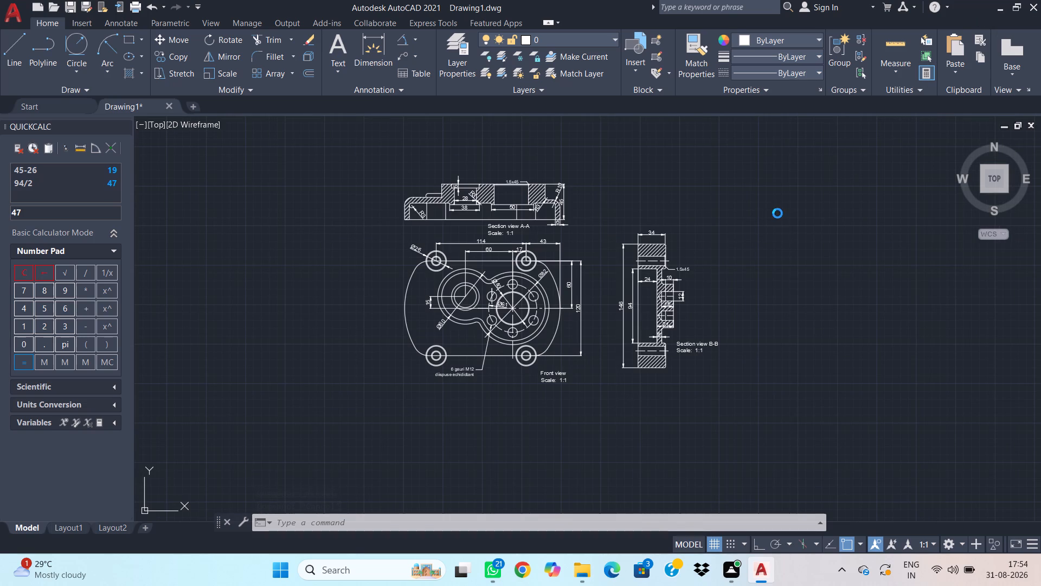
click(748, 111)
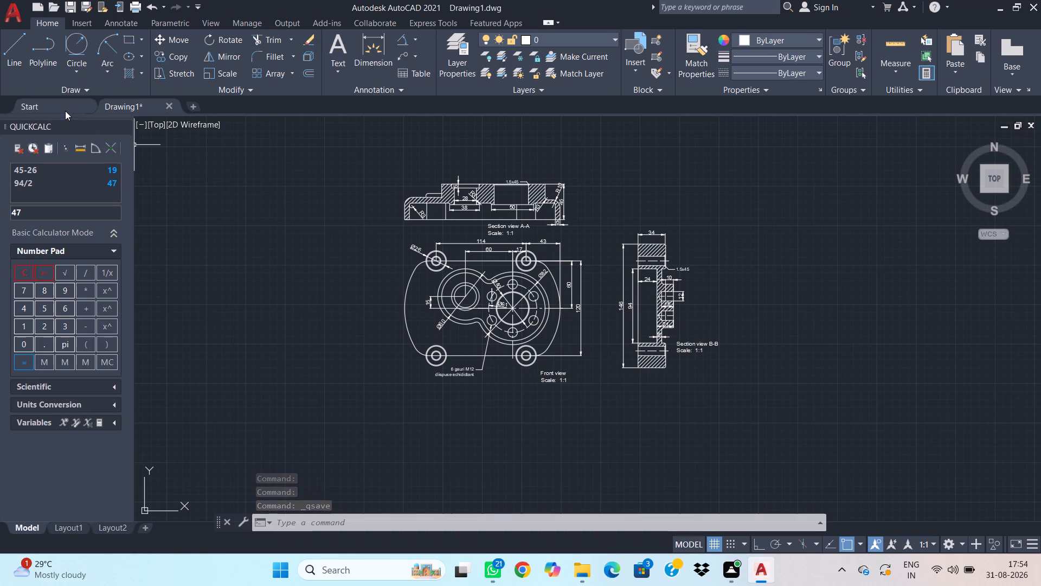
key(ctrl+s)
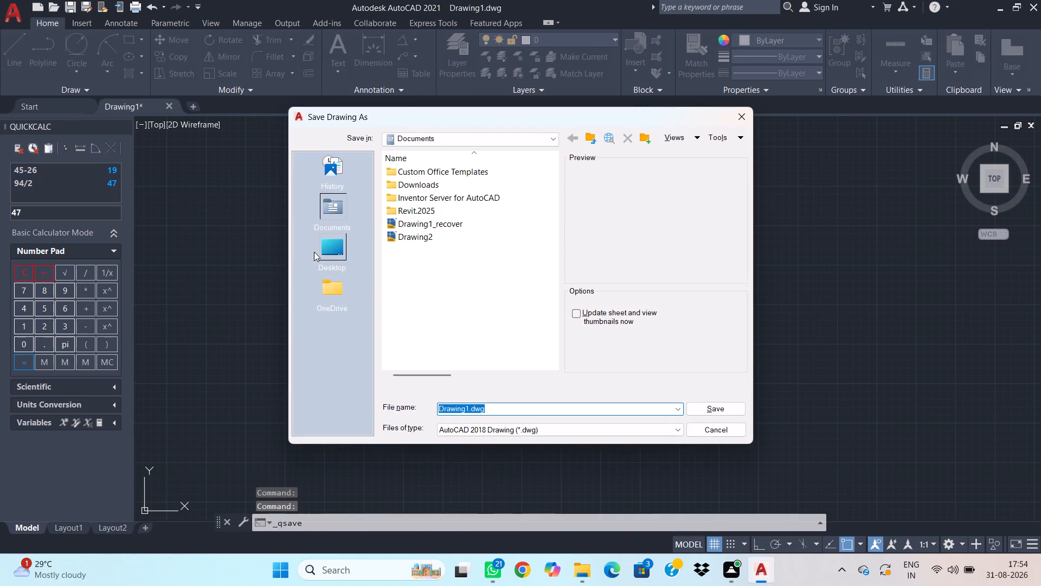
click(439, 143)
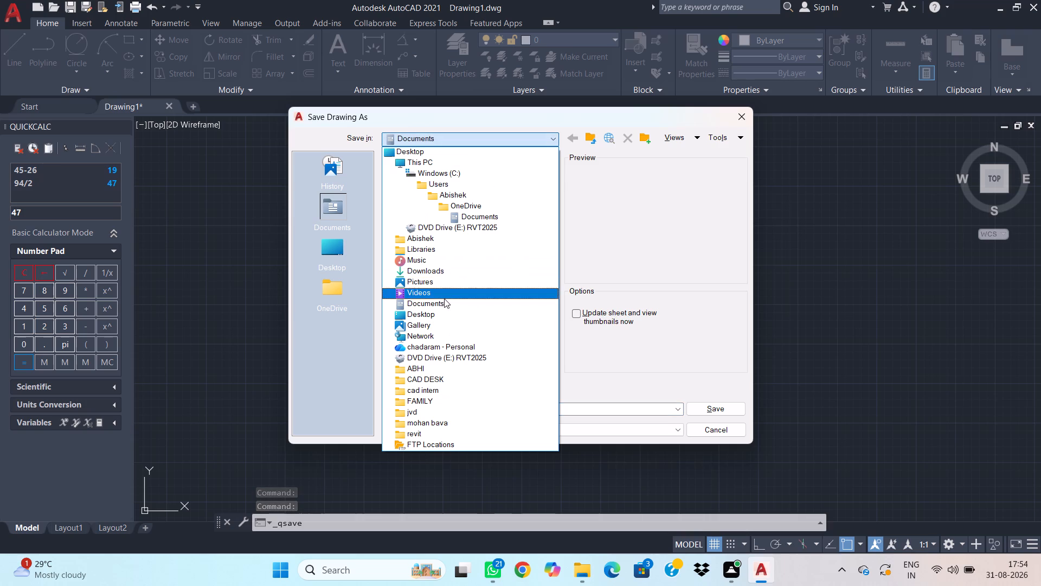
click(424, 154)
scroll(436, 216, down, 4)
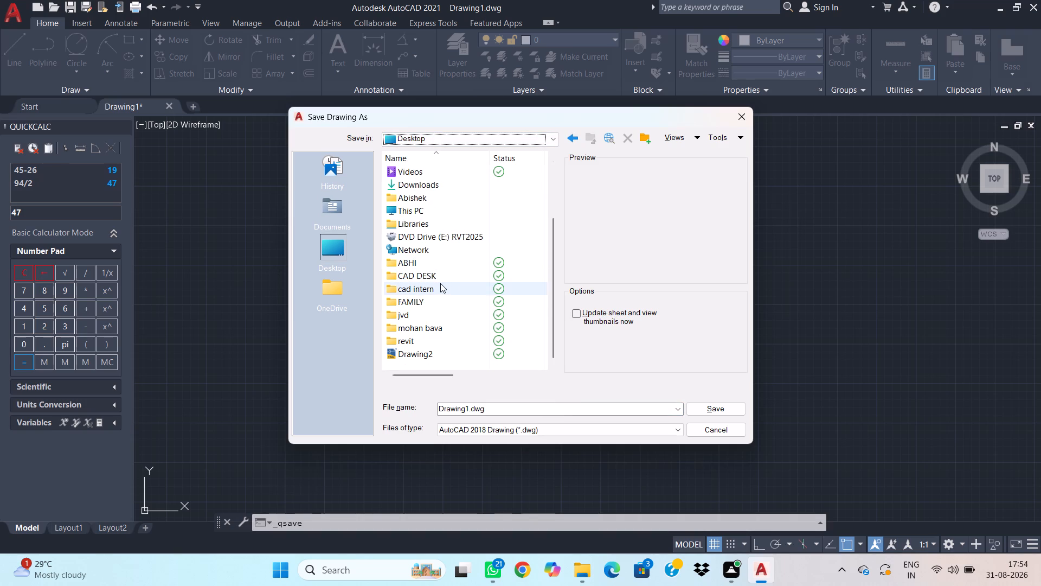
click(440, 283)
click(707, 409)
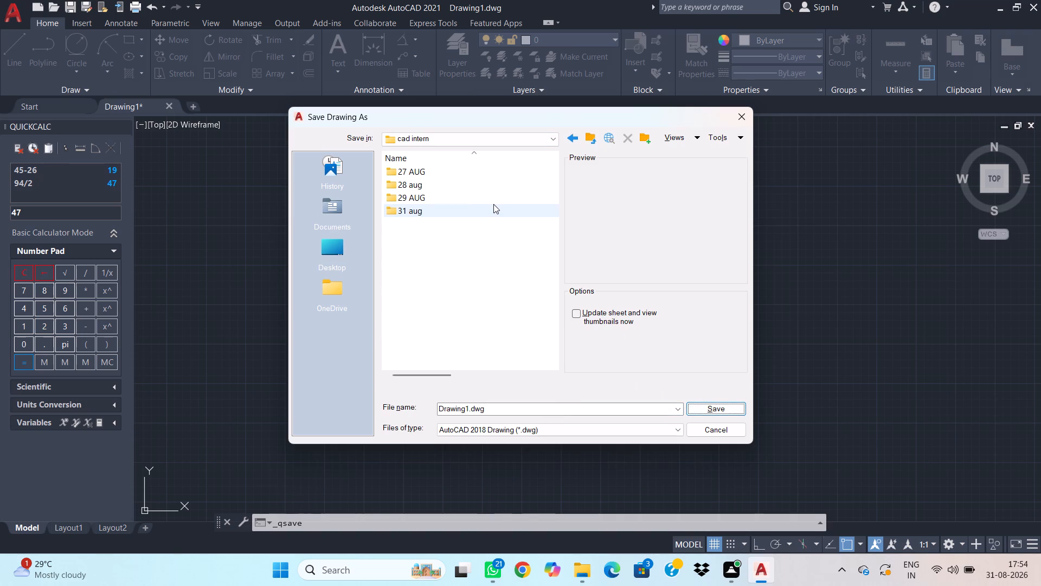
double_click(491, 209)
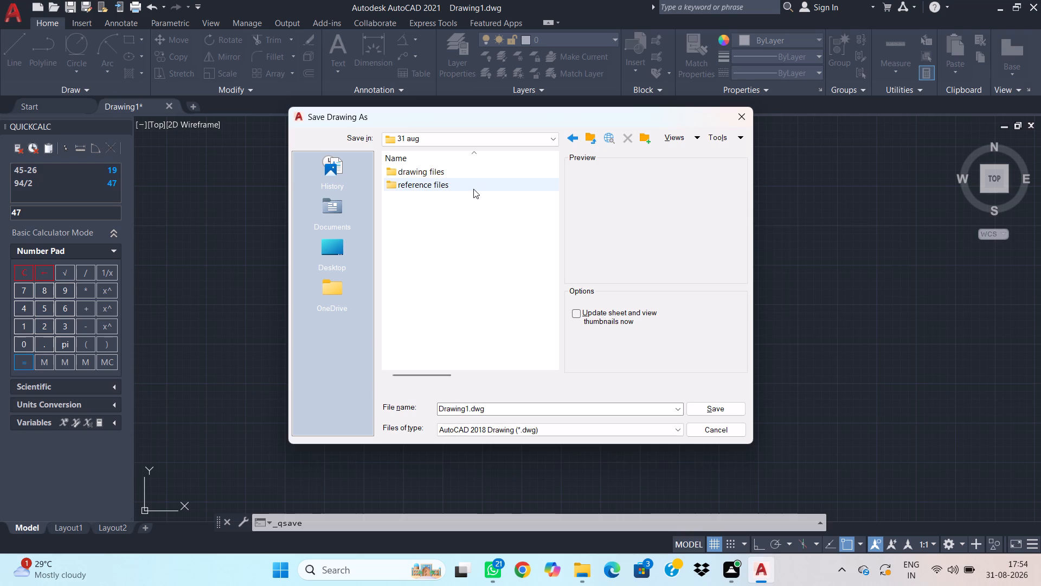
double_click(473, 176)
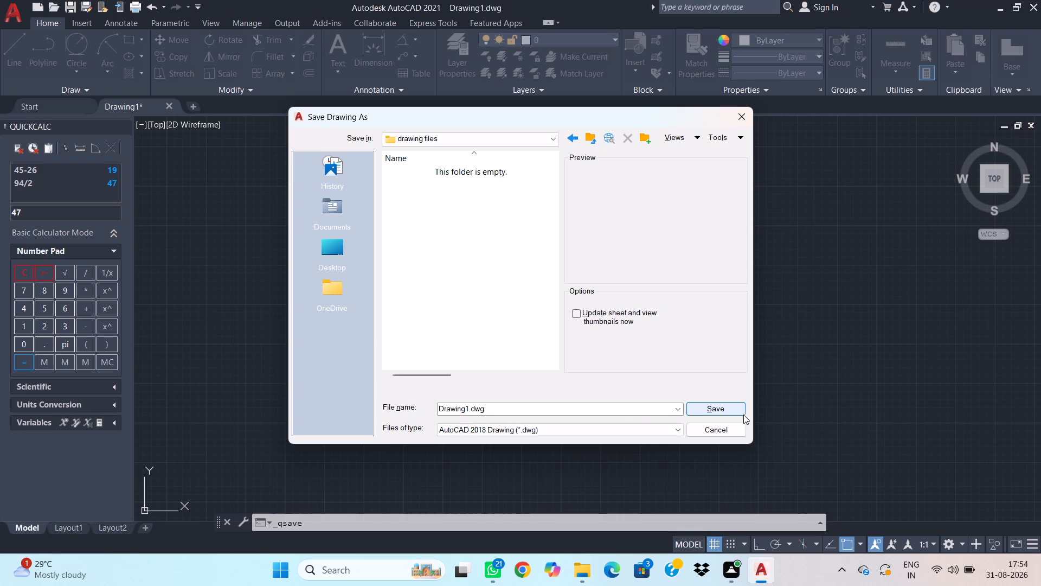
click(735, 410)
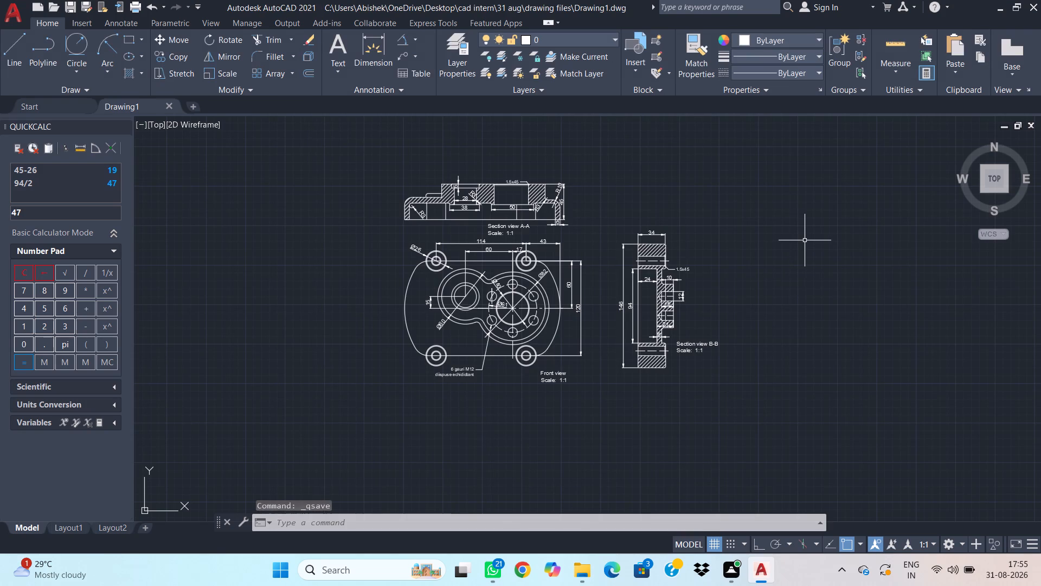
Open the recent Drawing1 dated 29 August 2026 17:15:30, which contains the slotted block.
click(72, 99)
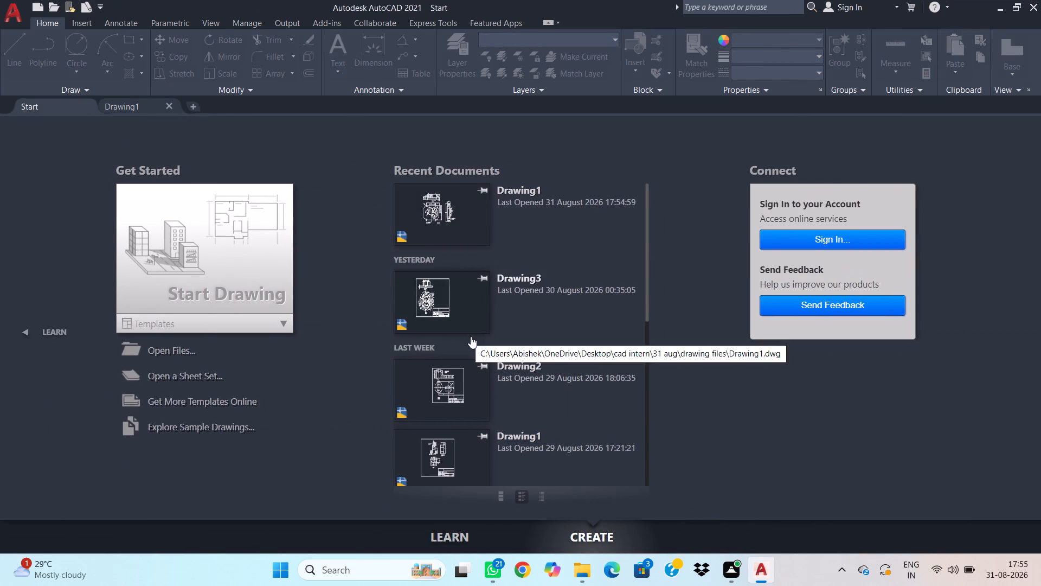
scroll(519, 337, down, 3)
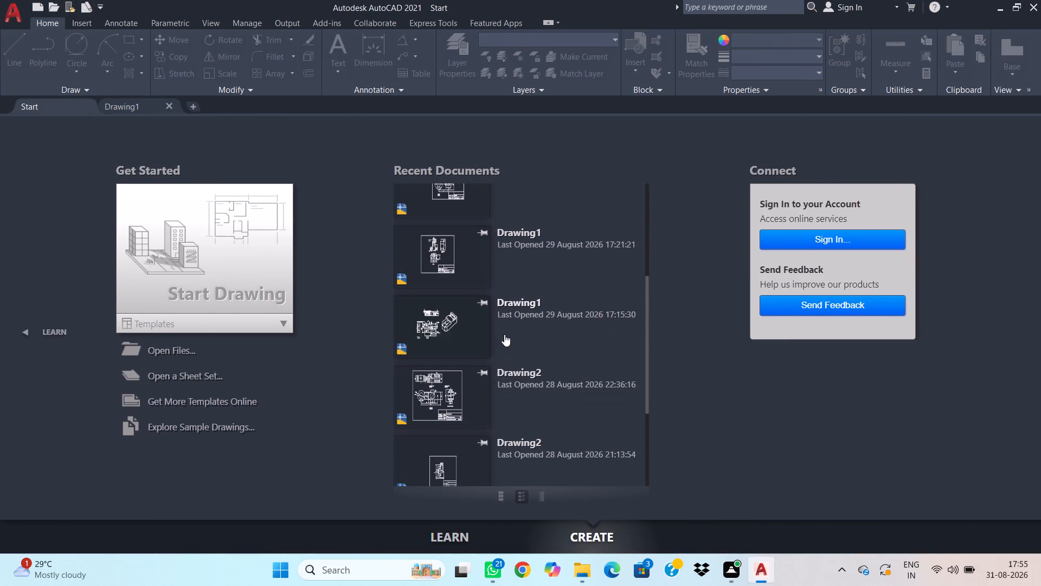
click(447, 330)
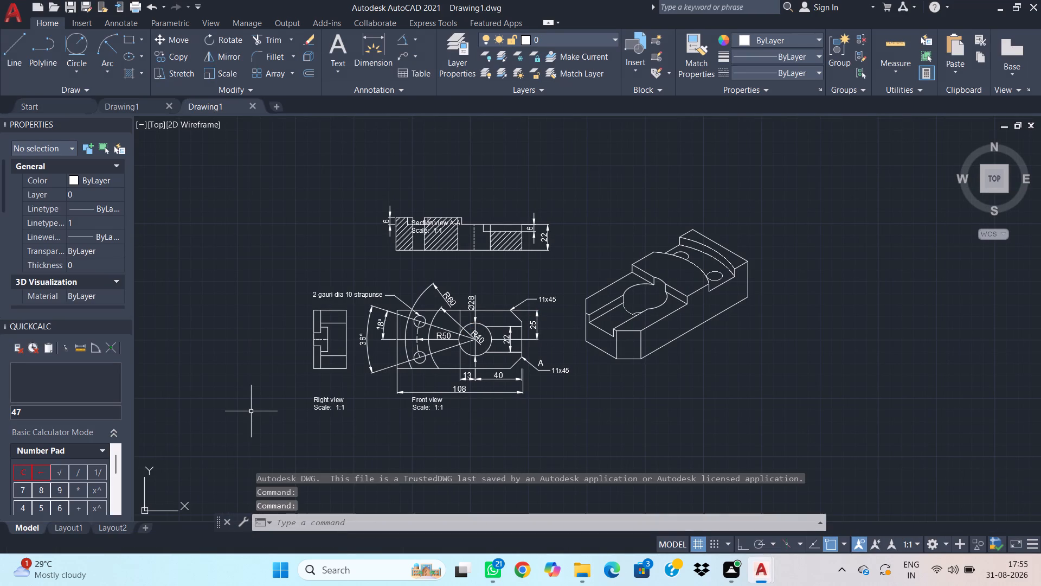
Copy the sheet border and the complete title block from Layout1 of the slotted block's drawing.
click(85, 528)
scroll(722, 388, down, 2)
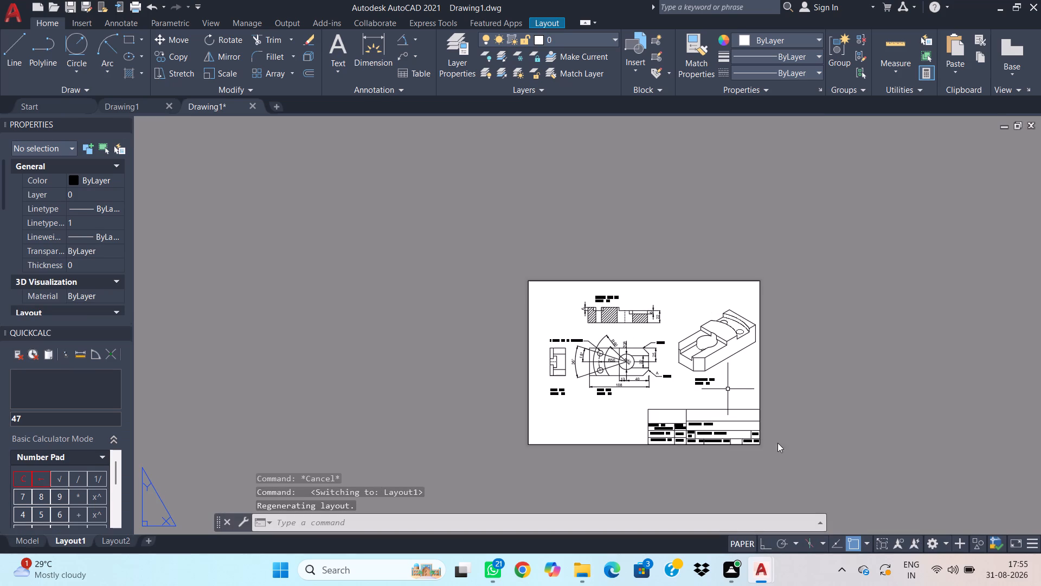
scroll(773, 449, up, 1)
click(773, 455)
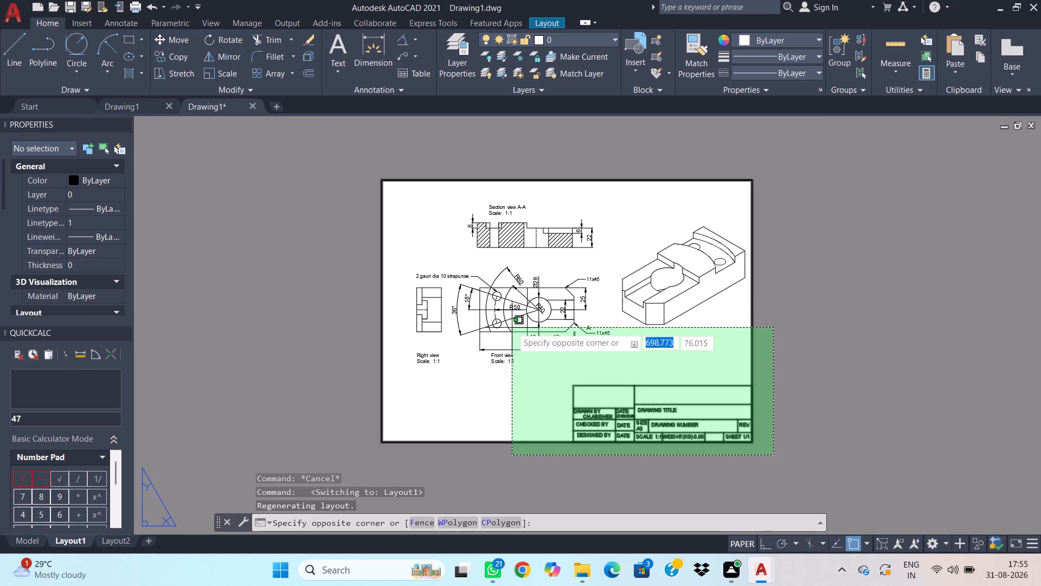
click(556, 370)
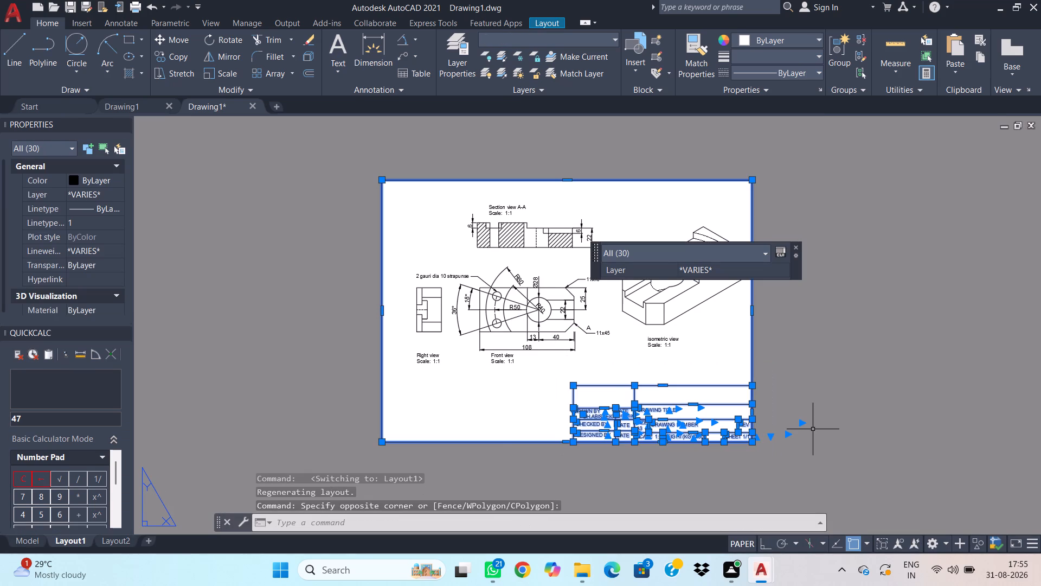
key(ctrl+c)
key(ctrl+c)
key(ctrl+c)
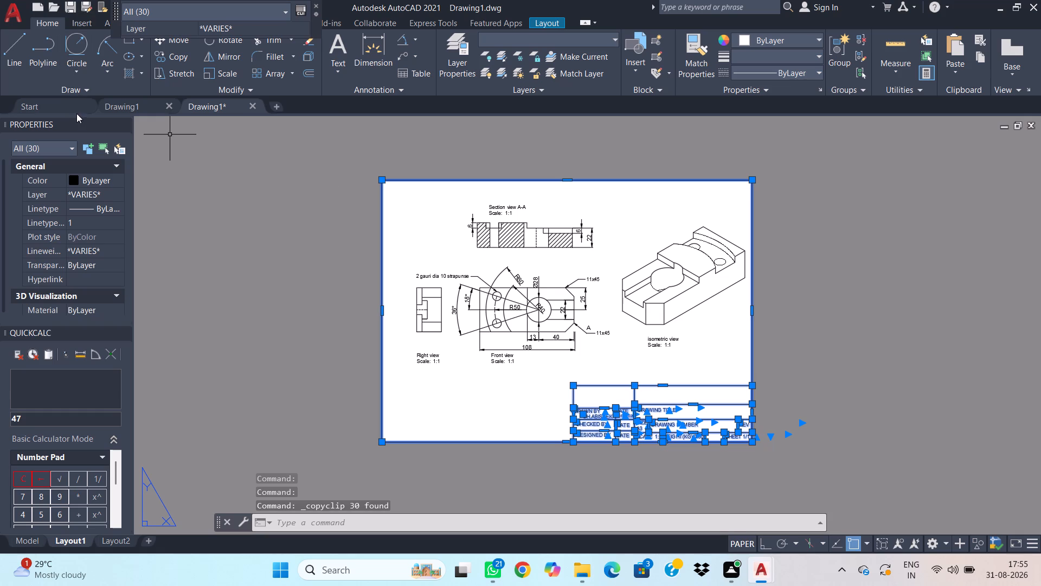
Close the slotted block's drawing and return to the flanged part's drawing.
click(255, 107)
click(558, 306)
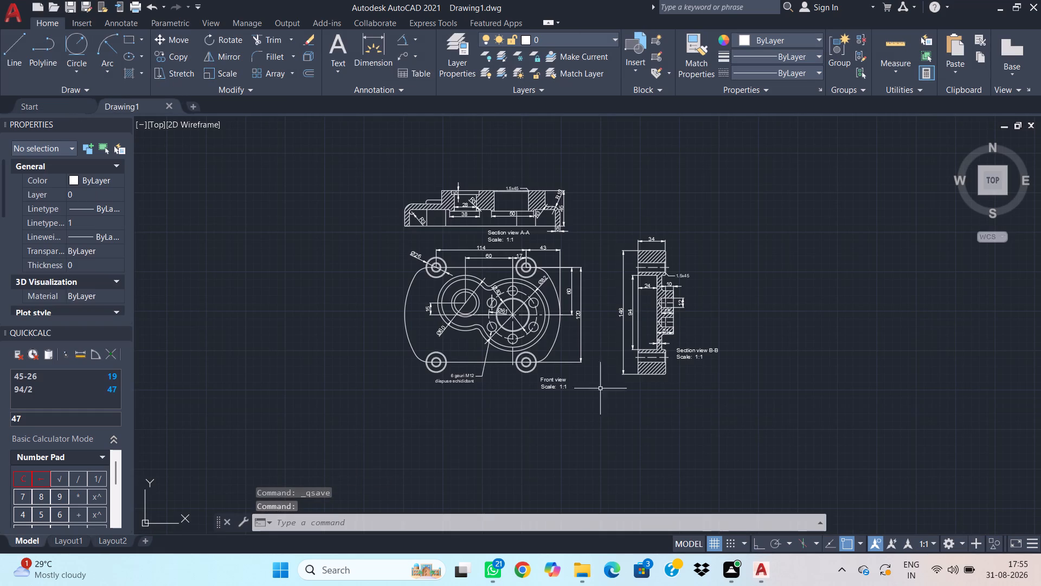
Paste the copied sheet border and title block into model space, in the empty area beside section view B-B.
key(ctrl+v)
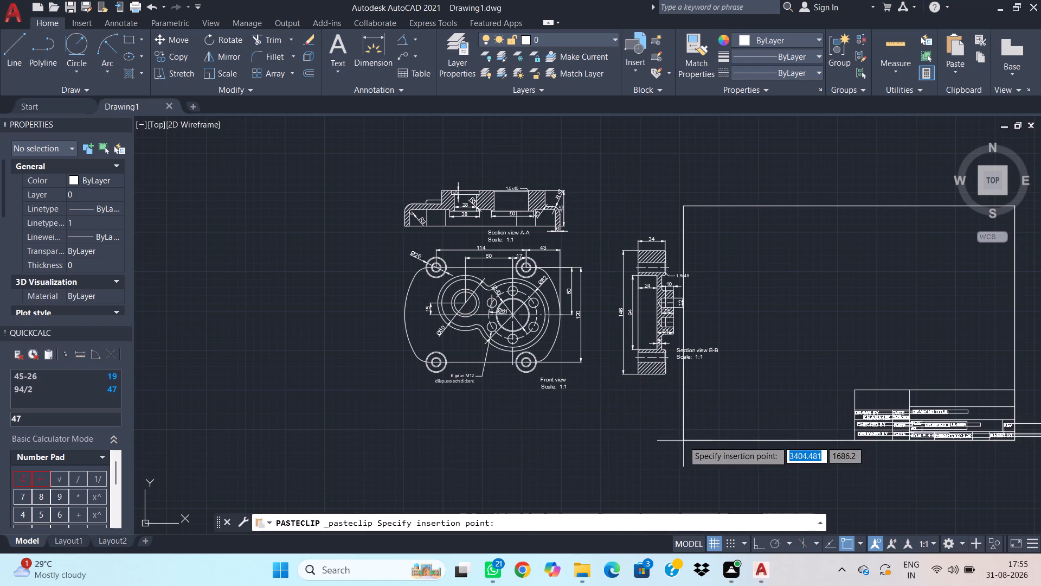
middle_drag(689, 430, 444, 396)
click(484, 364)
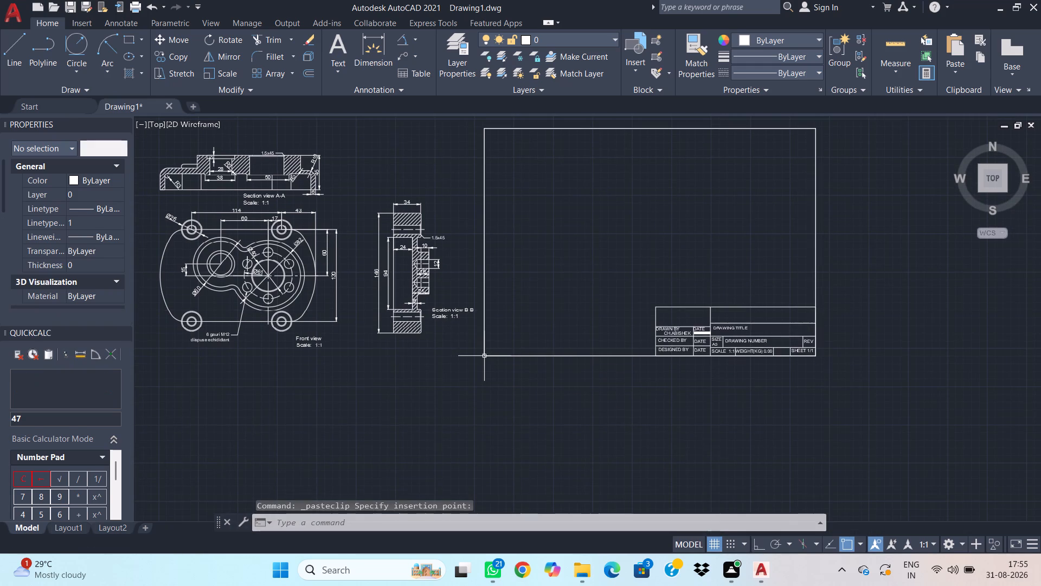
Move section view B-B with its dimensions and label about 43 units up and toward the front view.
middle_drag(410, 388, 503, 417)
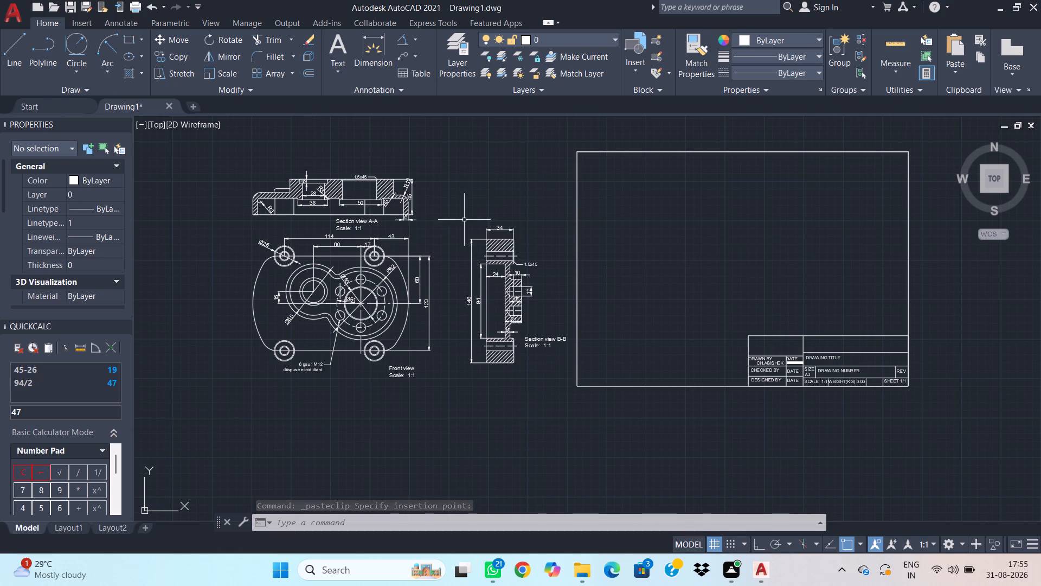
click(456, 206)
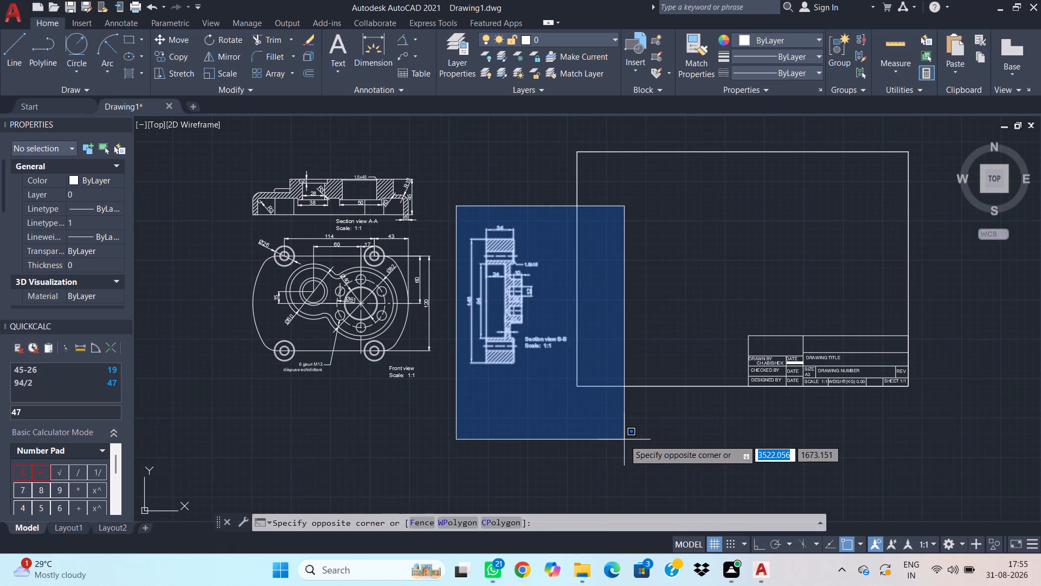
click(624, 439)
key(m)
key(space)
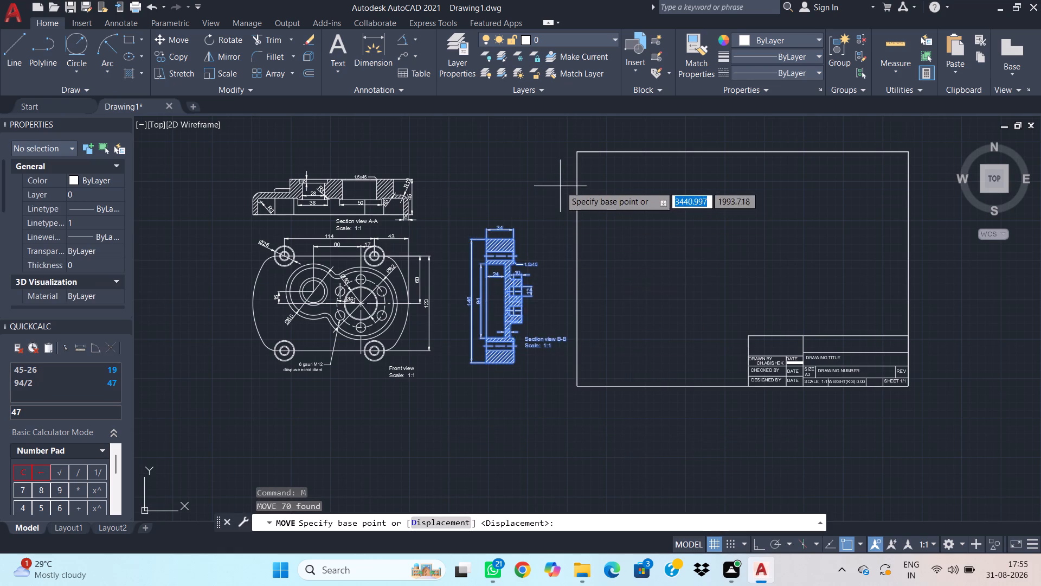
click(541, 205)
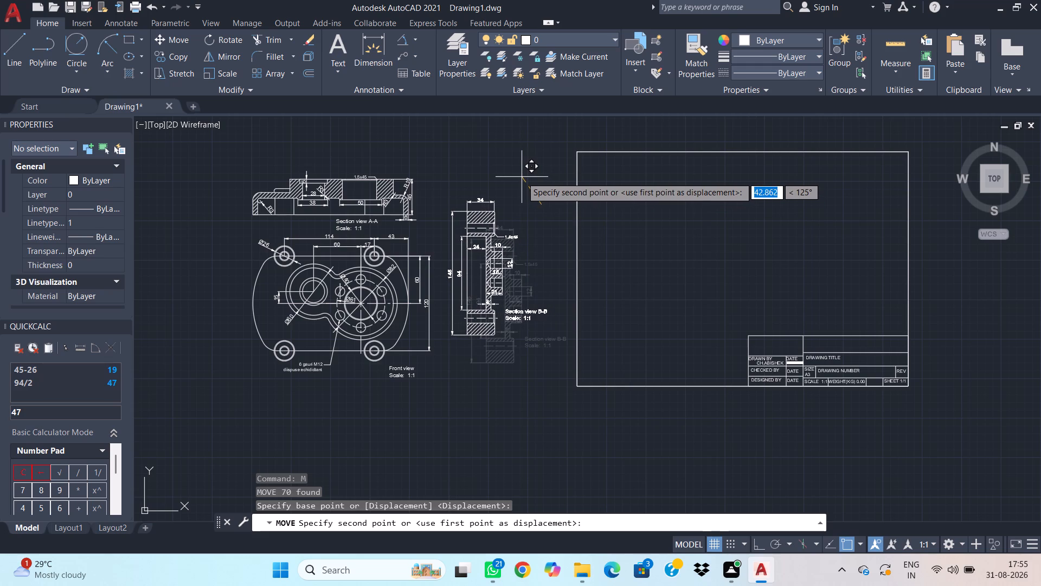
click(522, 177)
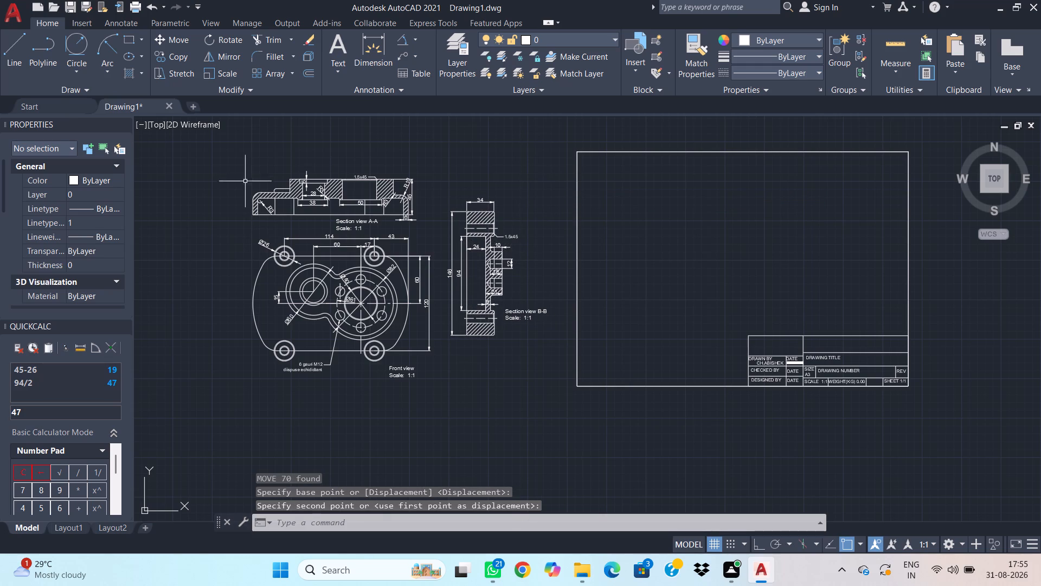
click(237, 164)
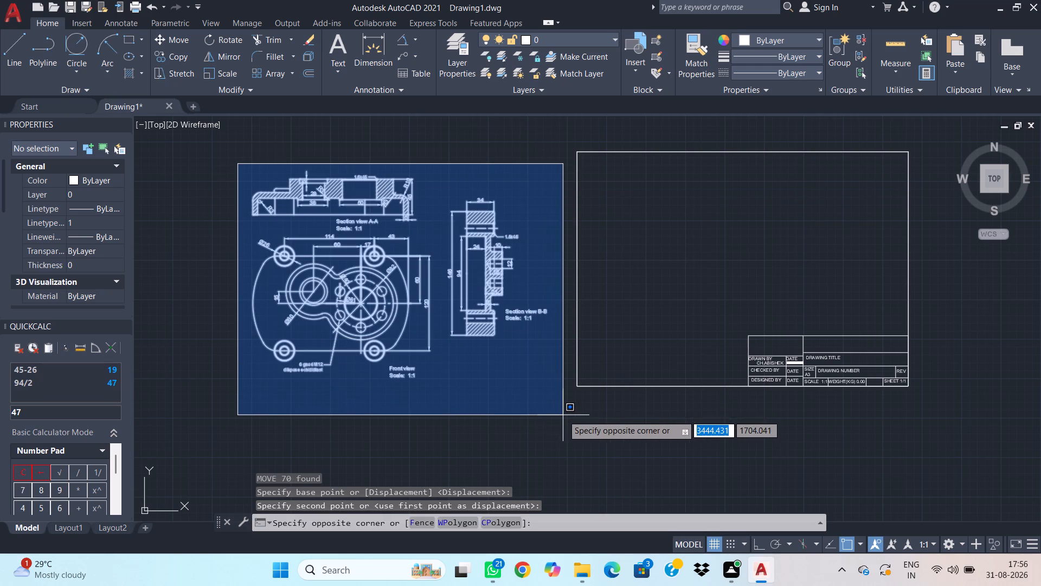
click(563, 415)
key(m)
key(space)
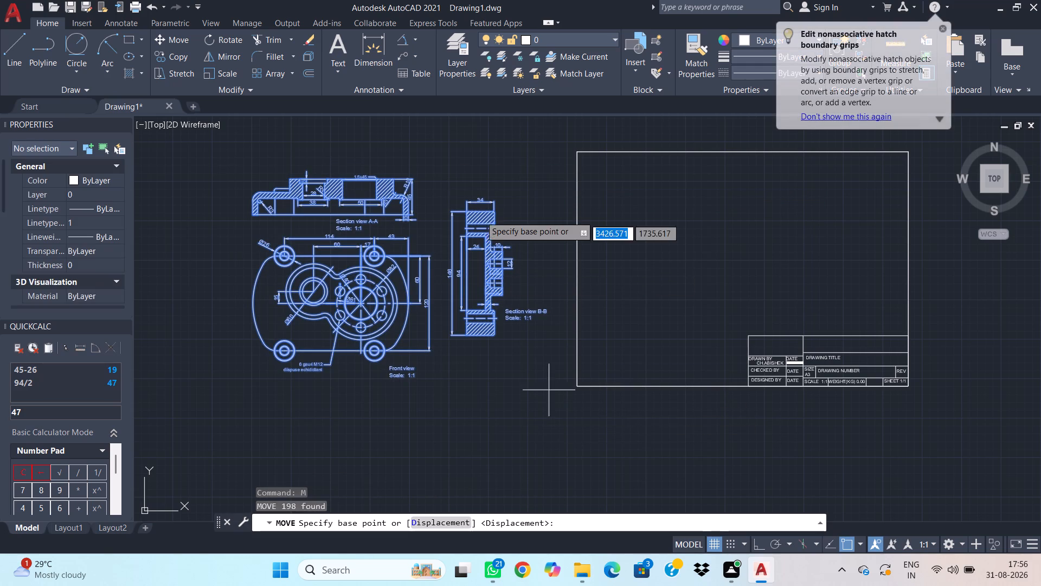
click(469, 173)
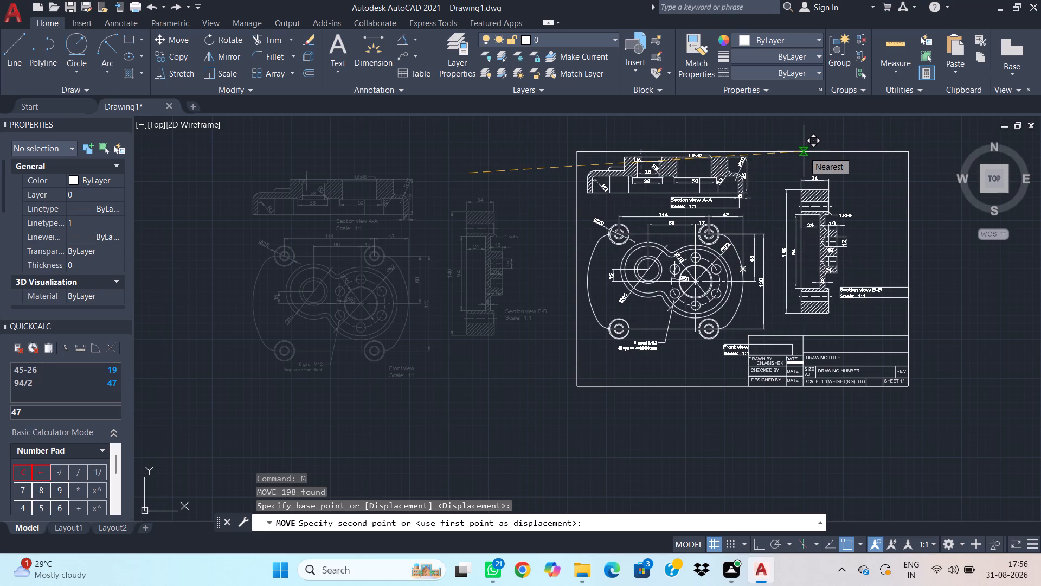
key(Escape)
Move the "Front view" label horizontally toward the M12 hole note, beneath the flange's lower-right corner hole.
click(426, 396)
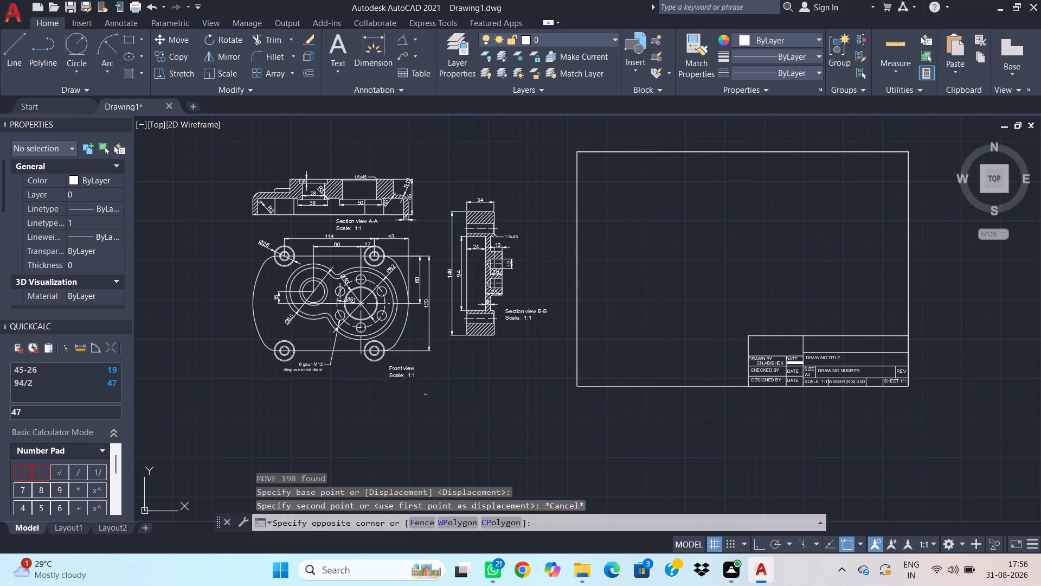
click(409, 362)
text(m)
key(space)
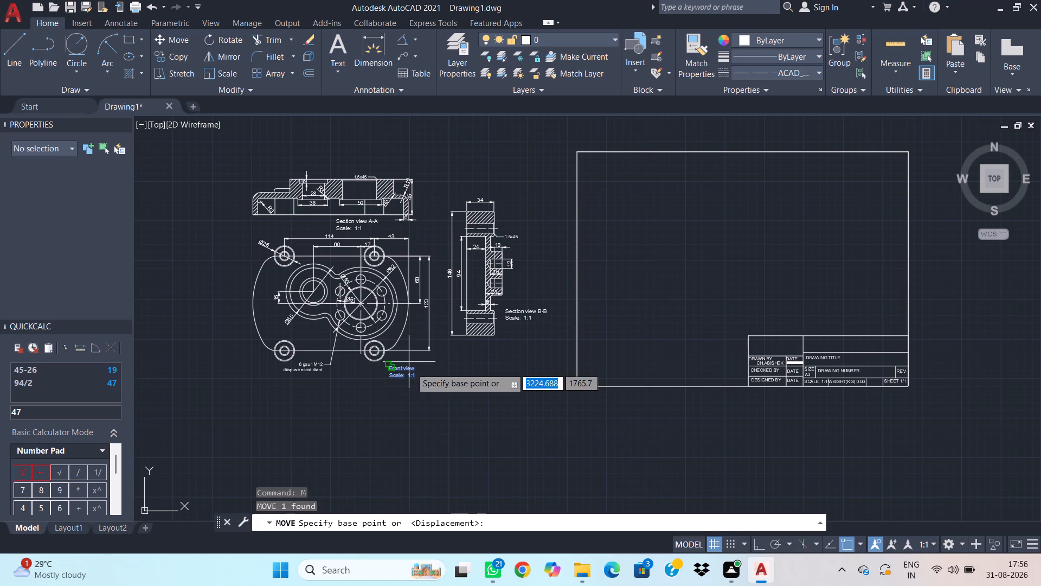
click(451, 419)
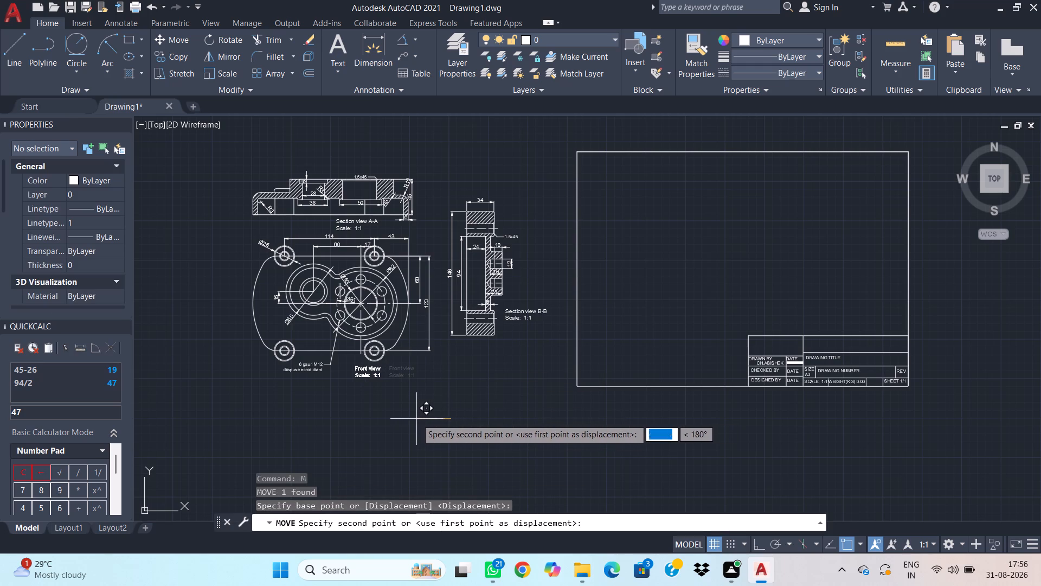
click(405, 416)
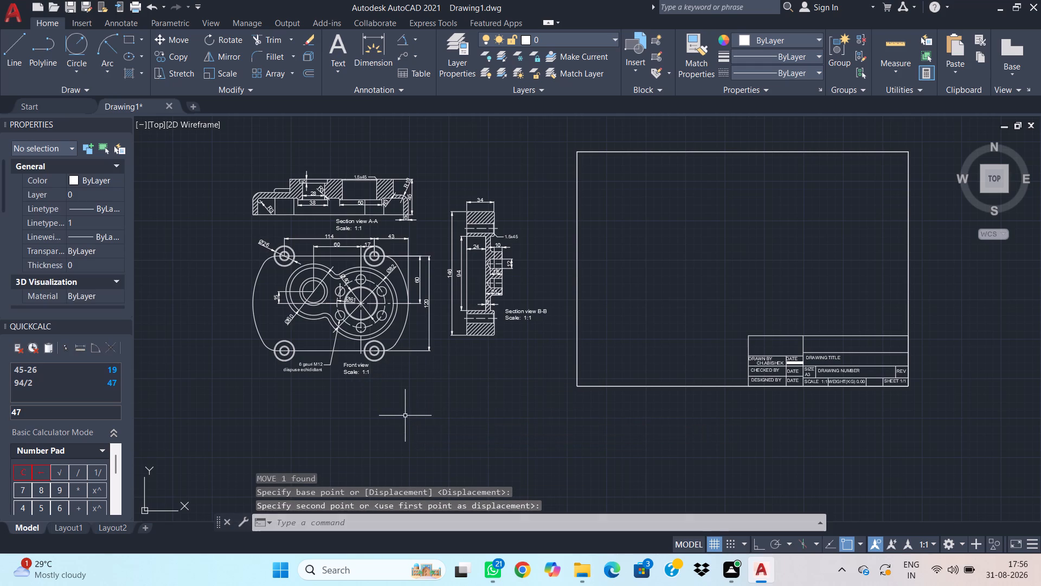
Move the "Section view B-B" scale label directly beneath section view B-B.
click(551, 330)
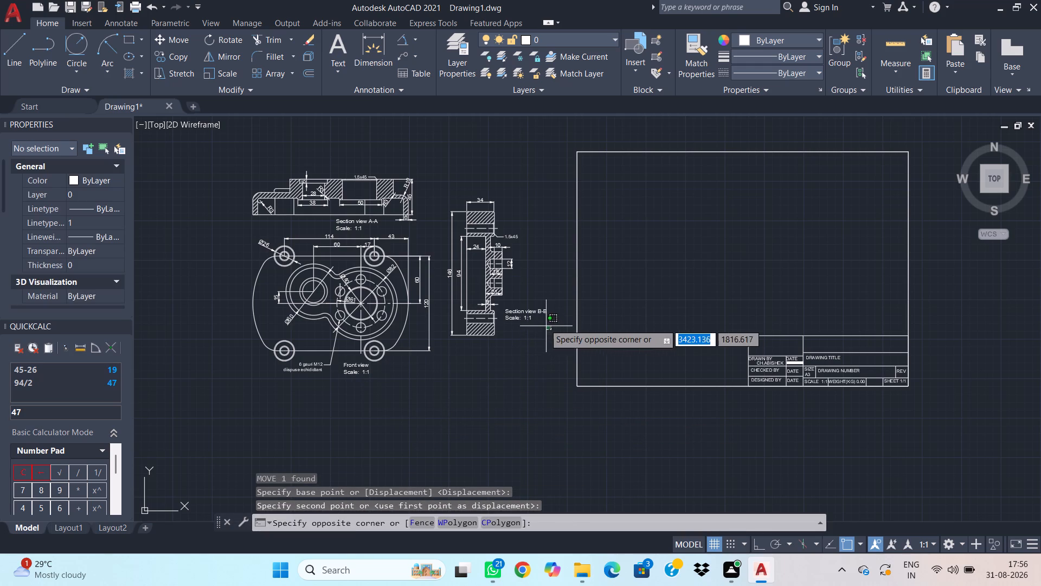
click(519, 276)
text(m)
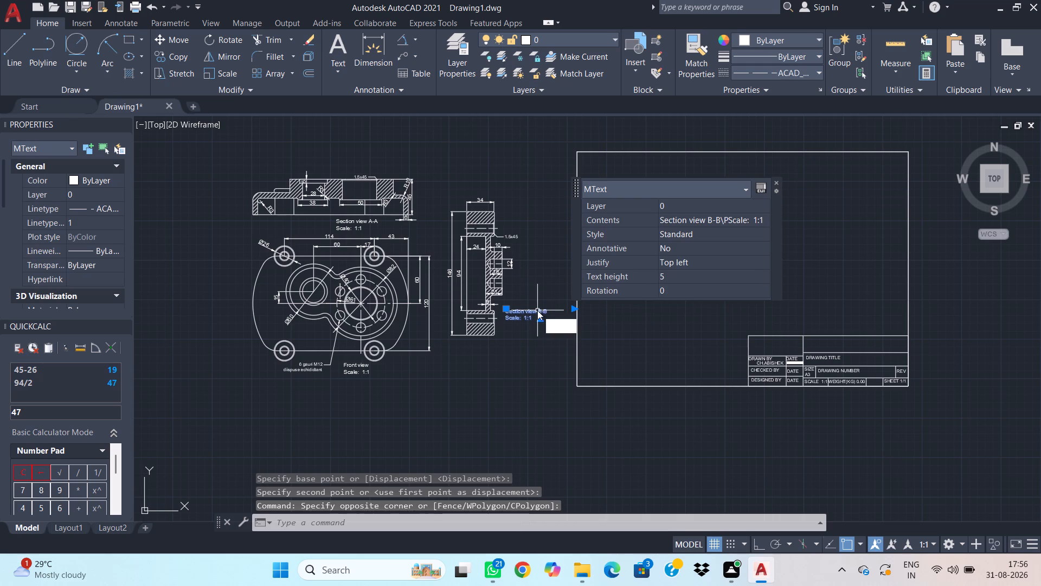
key(space)
click(548, 279)
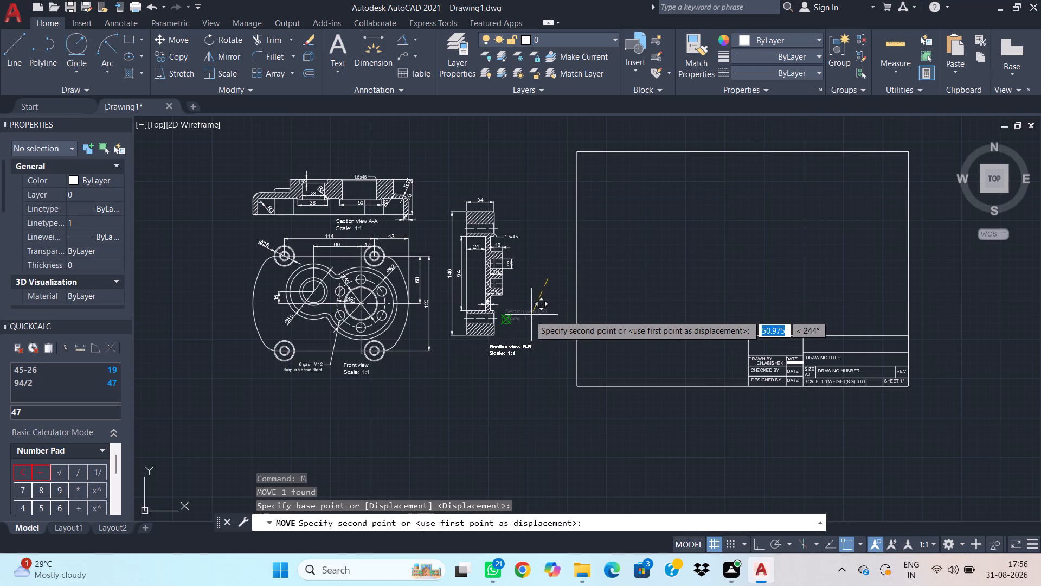
click(500, 310)
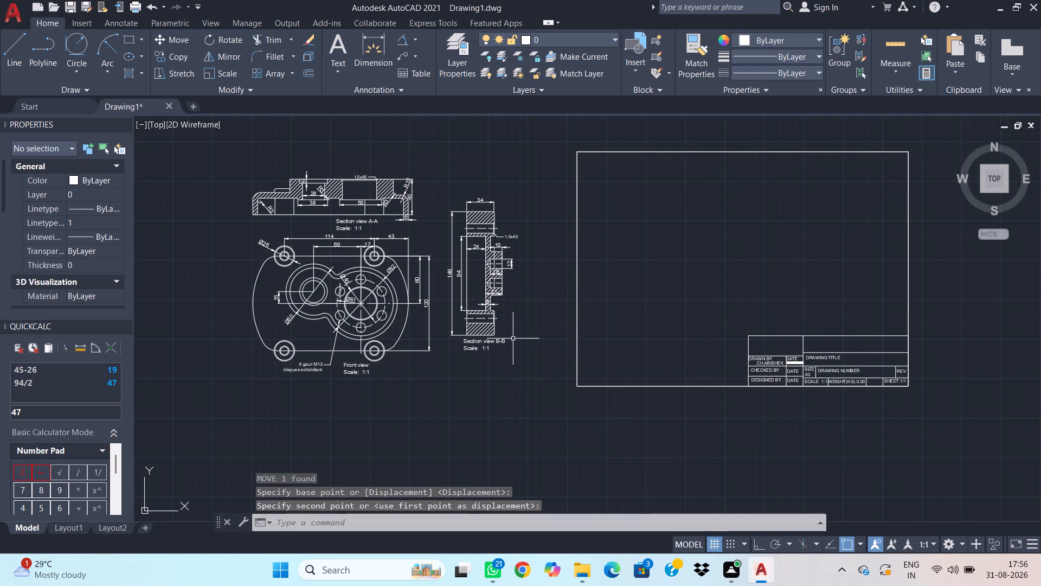
Move section view A-A with its dimensions and label slightly down, closer to the front view.
middle_drag(415, 235, 421, 251)
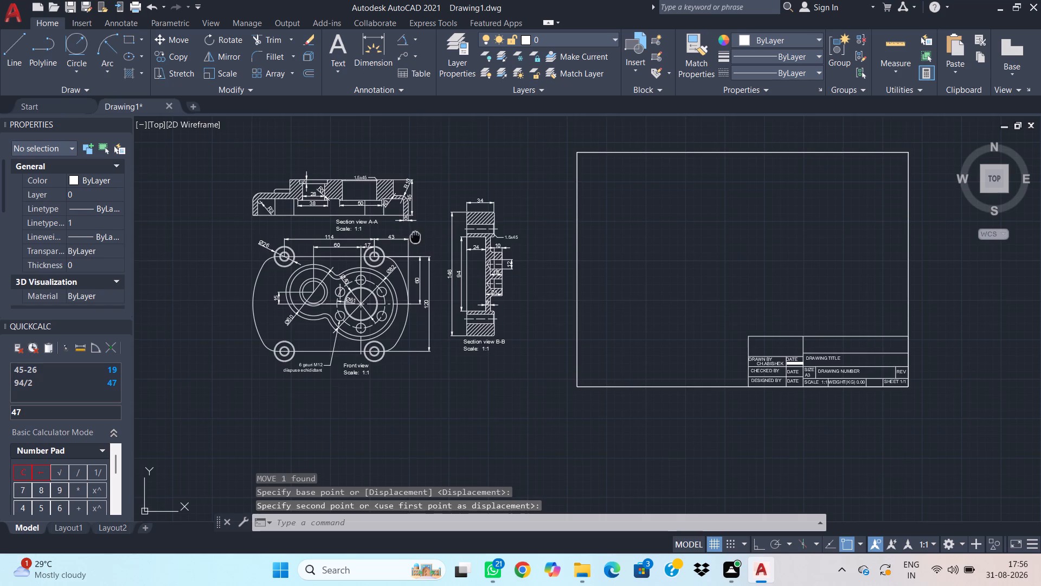
middle_drag(421, 251, 466, 364)
drag(264, 273, 295, 288)
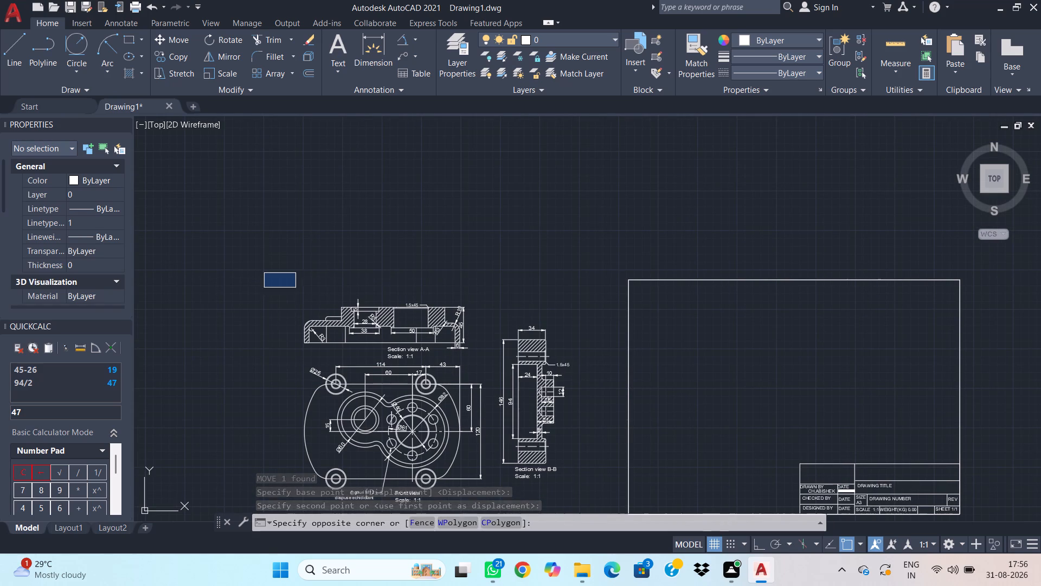
click(494, 368)
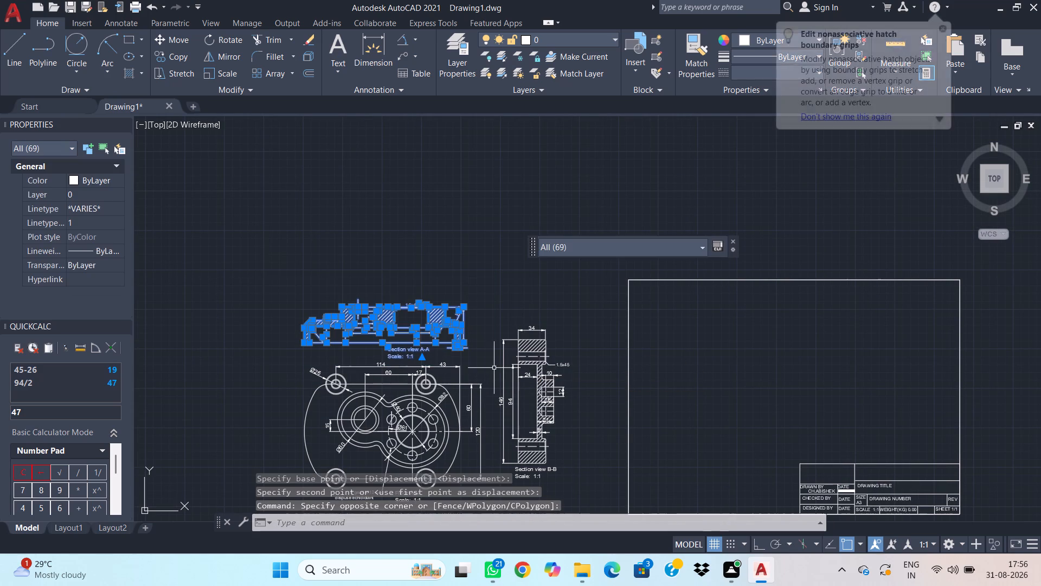
text(m)
key(space)
click(486, 256)
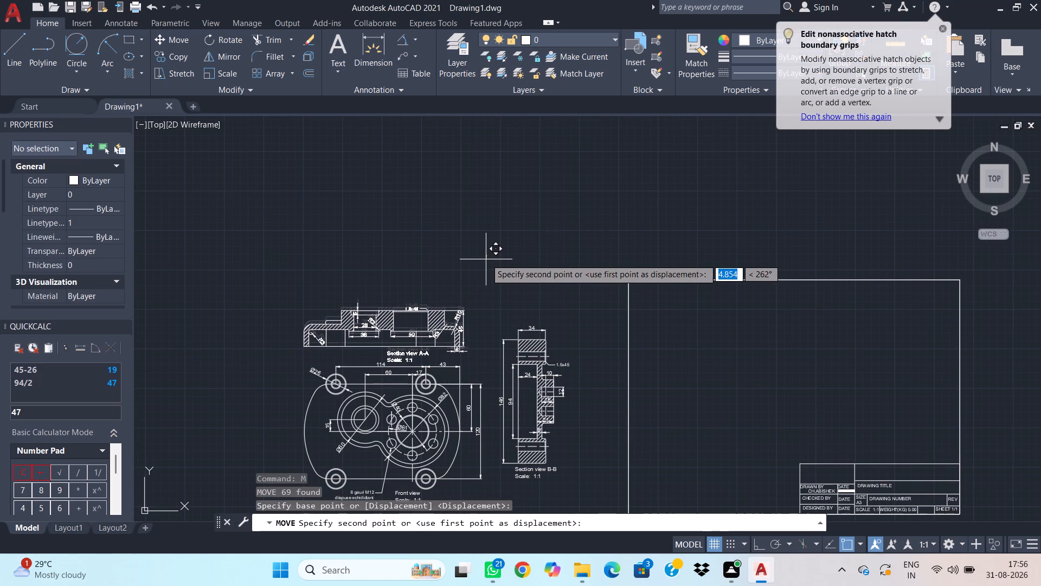
click(486, 258)
Move all three views with their dimensions and labels about 426 units into the A3 sheet border, above the title block.
middle_drag(577, 406, 587, 283)
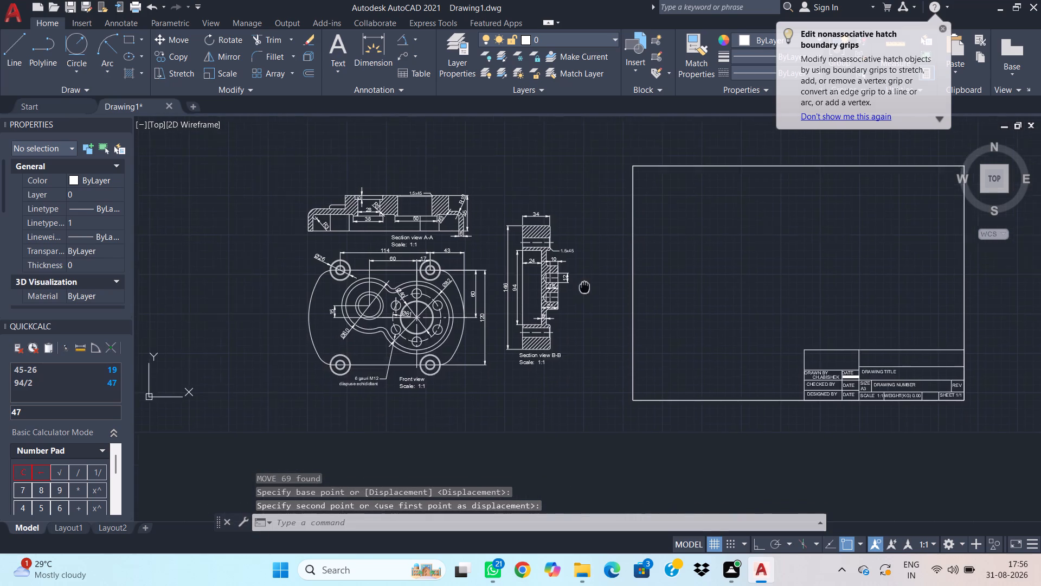
middle_drag(587, 283, 588, 281)
drag(283, 159, 302, 162)
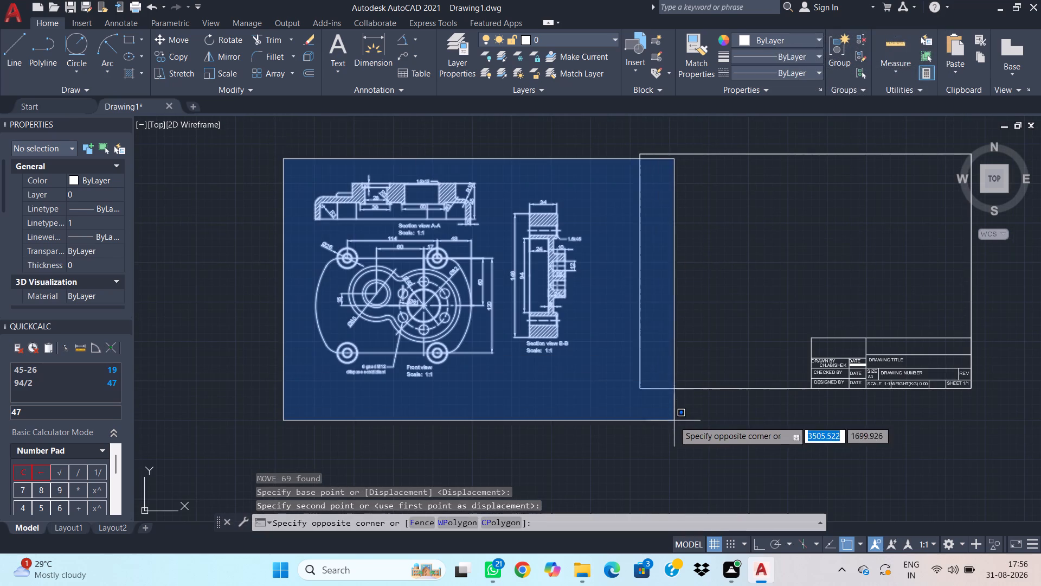
click(595, 423)
text(m)
key(space)
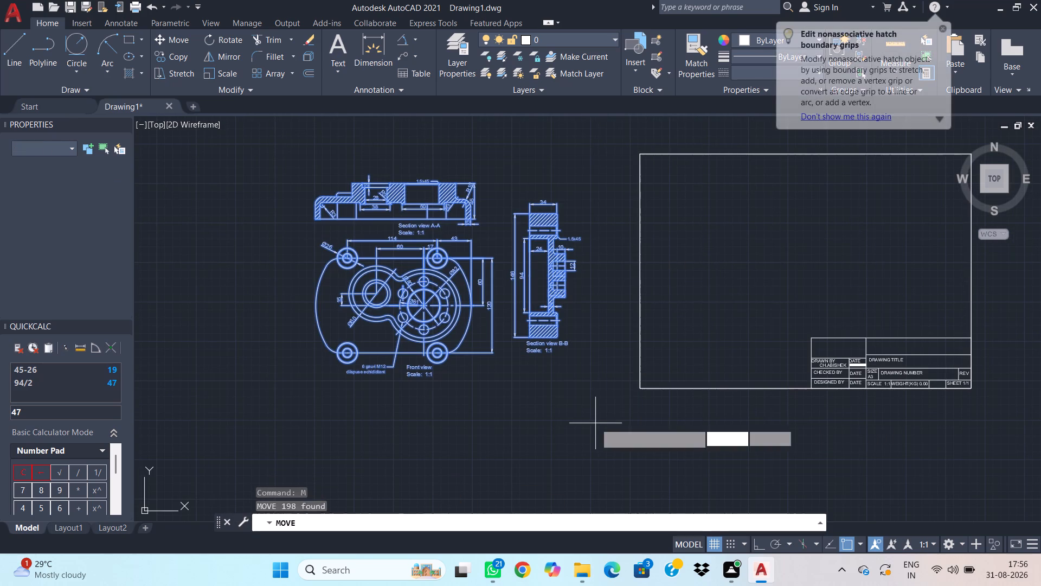
click(543, 411)
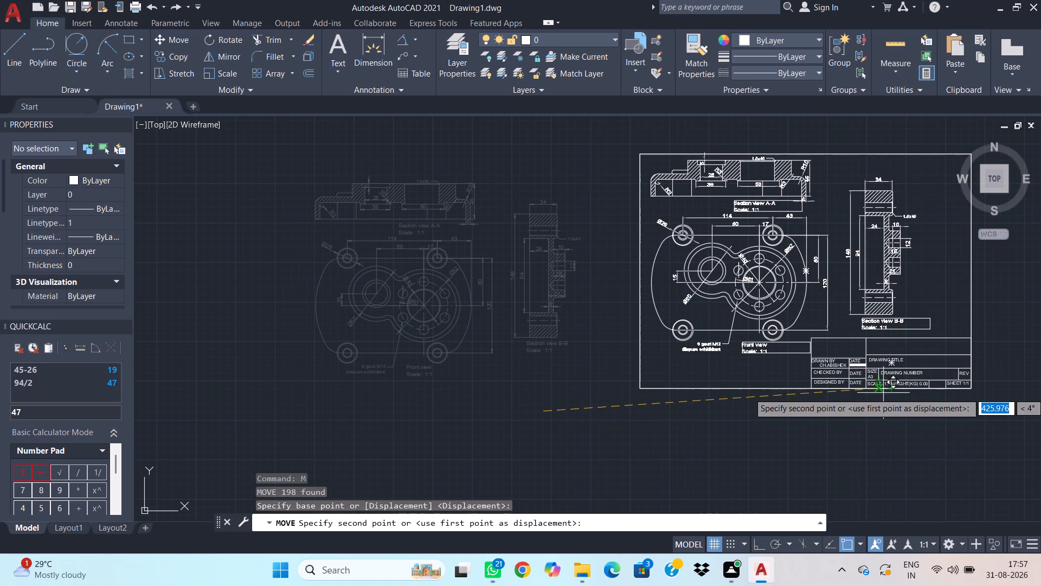
click(883, 393)
Move section view B-B with its dimensions and label about 21 units away from the front view, within the border.
middle_drag(917, 443, 723, 467)
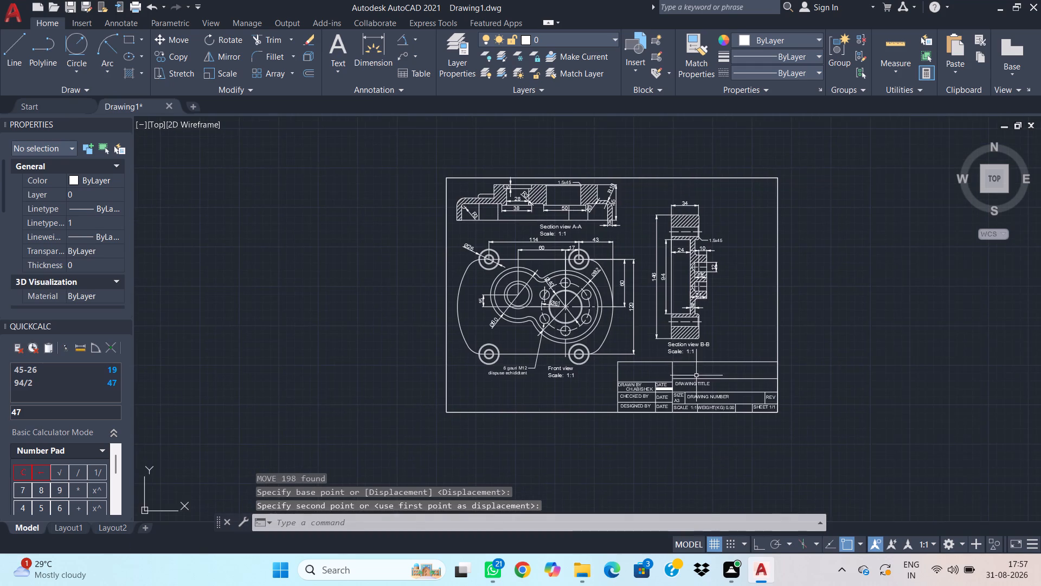
scroll(695, 369, up, 1)
middle_drag(646, 347, 647, 383)
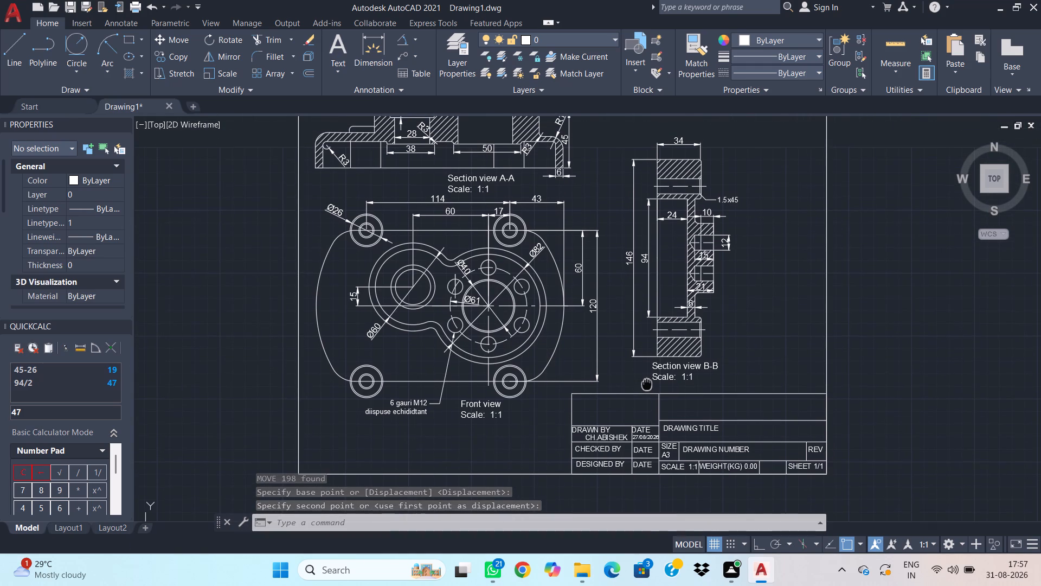
middle_drag(647, 383, 647, 384)
scroll(774, 362, down, 1)
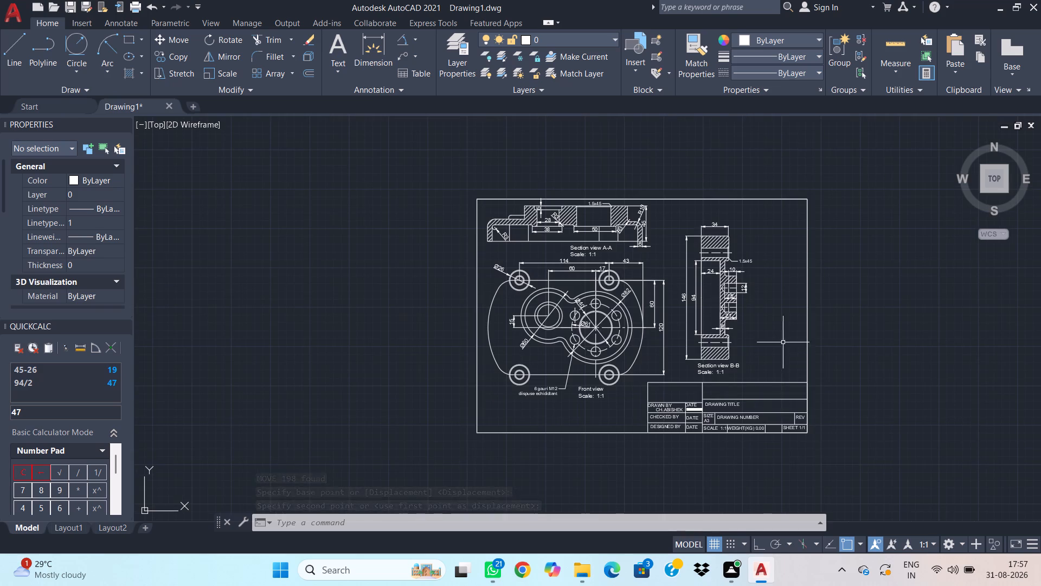
click(673, 212)
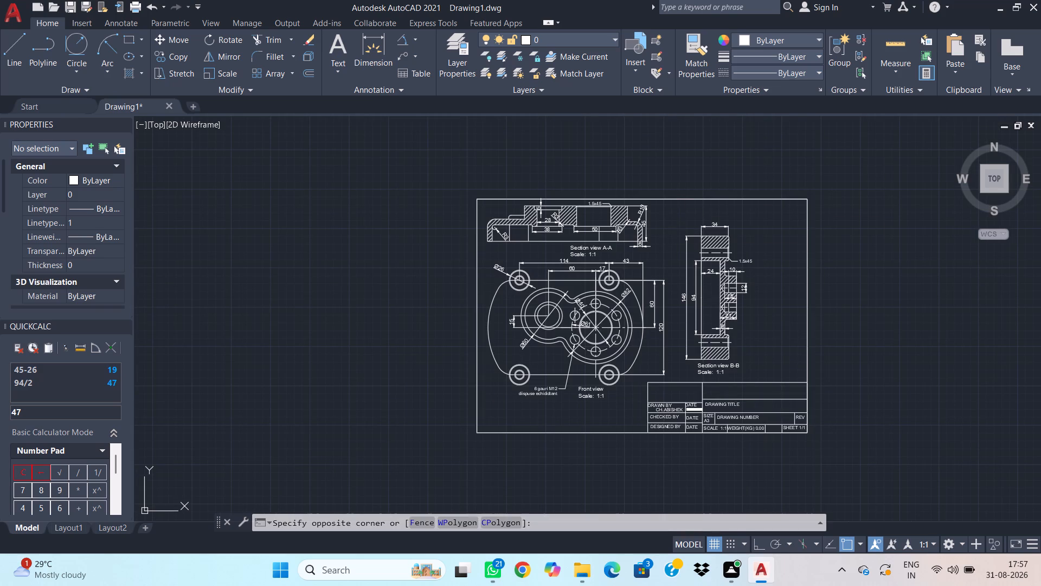
click(778, 380)
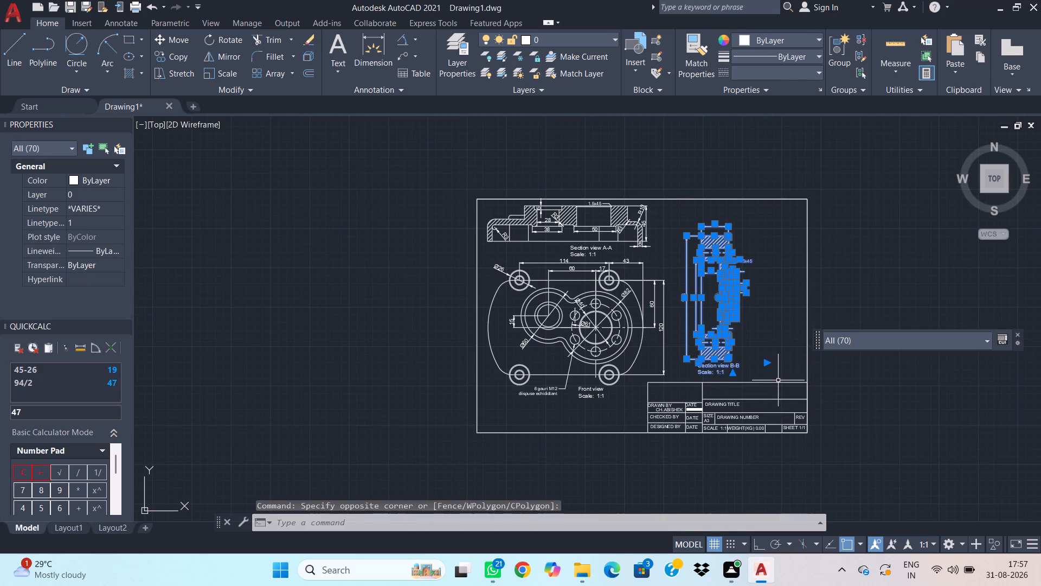
text(m)
key(space)
click(886, 292)
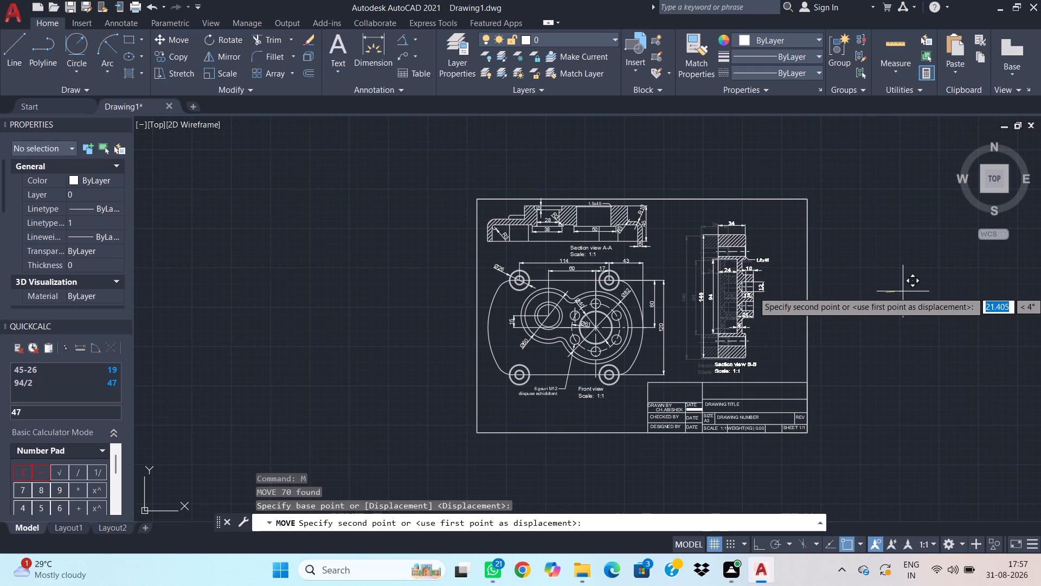
click(903, 291)
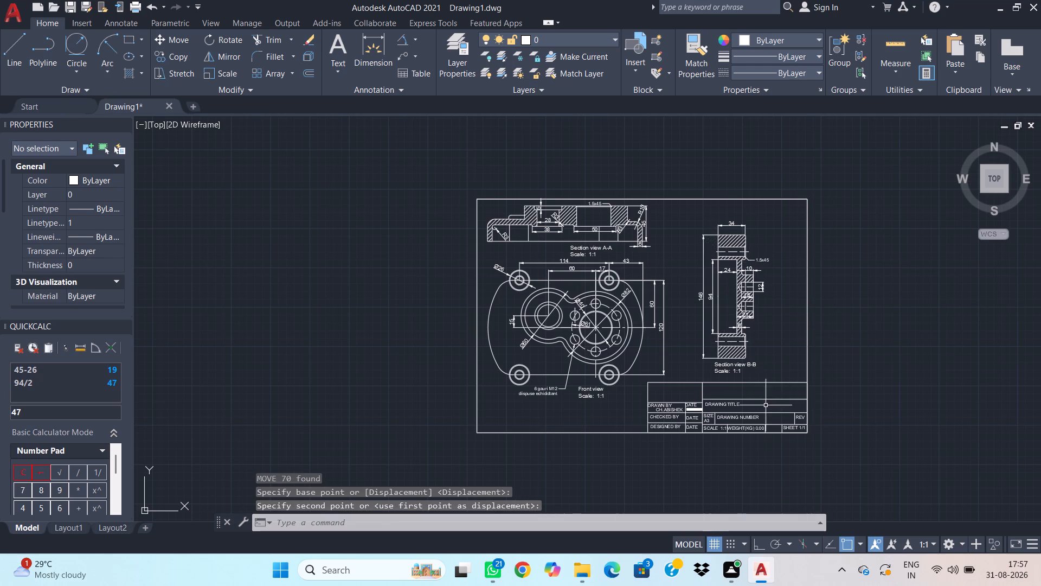
Change the drawn-by date in the title block to 31/08/2026.
scroll(764, 406, up, 1)
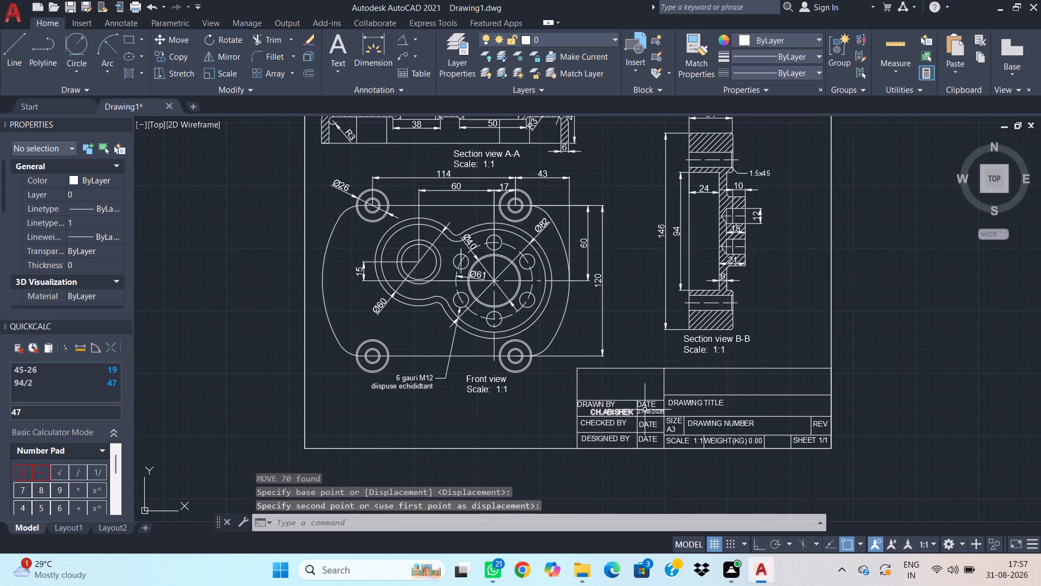
double_click(645, 410)
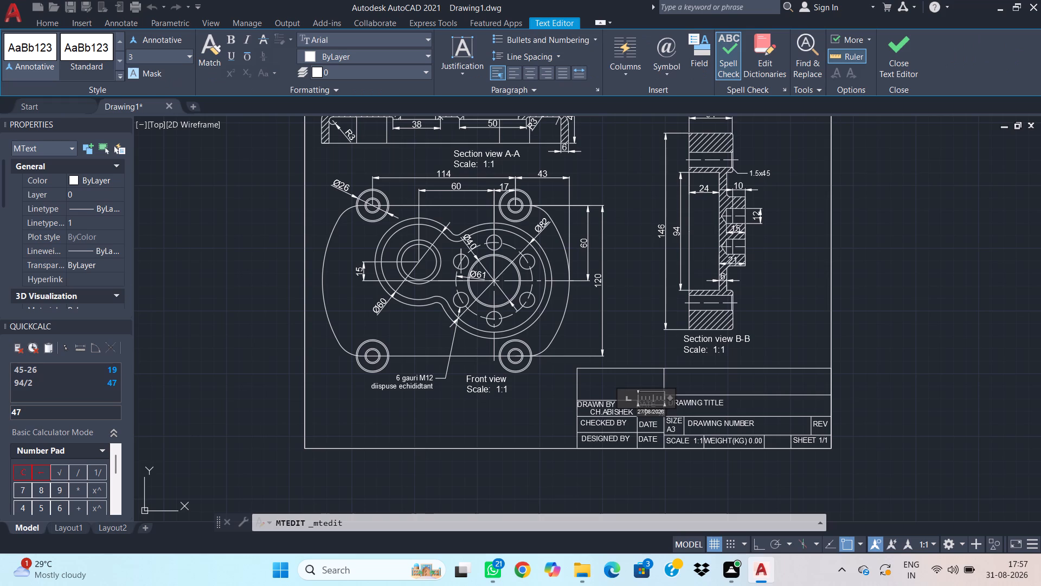
scroll(662, 420, up, 2)
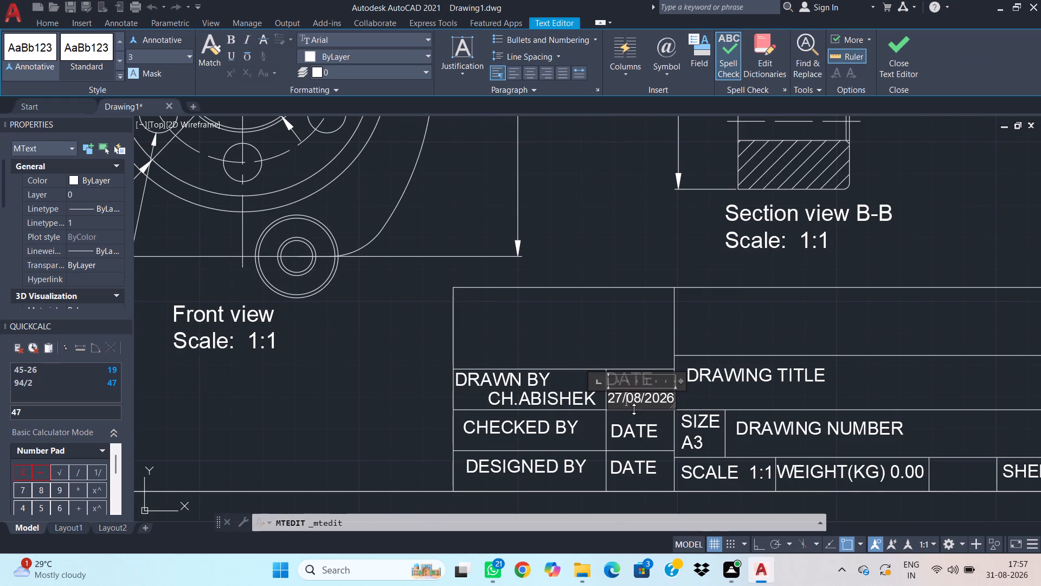
click(622, 396)
key(BackSpace)
key(BackSpace)
text(31)
click(616, 248)
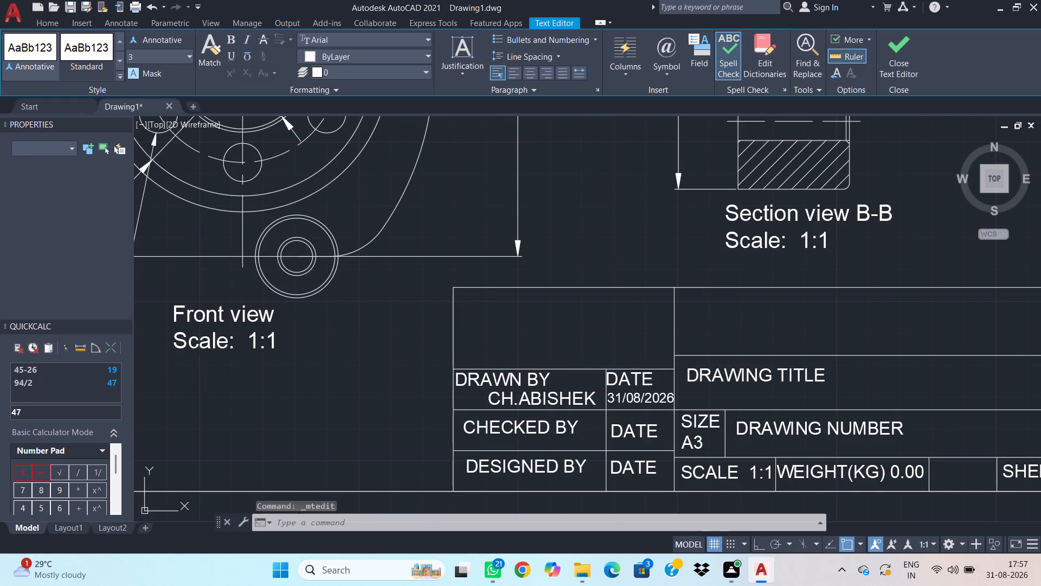
Modify Layout1's page setup to use the monochrome.ctb plot style table with plot styles displayed and the DWG To PDF.pc3 plotter.
scroll(687, 376, down, 3)
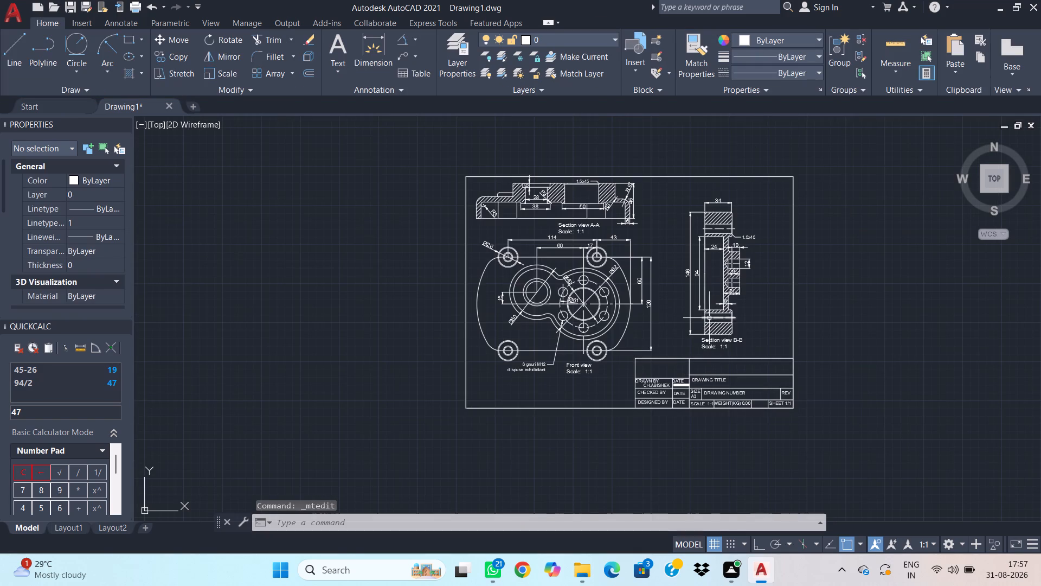
click(67, 525)
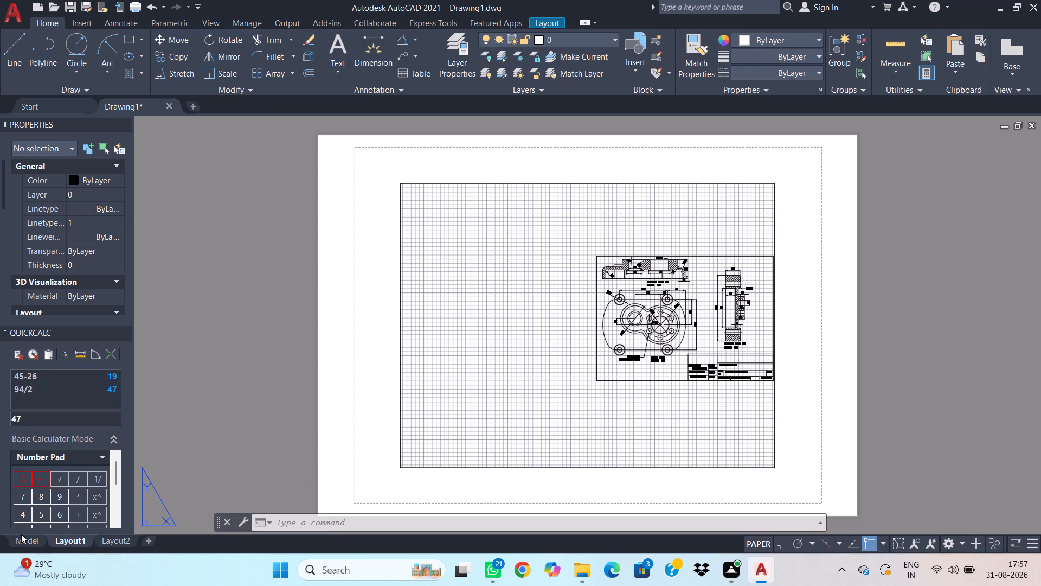
right_click(63, 542)
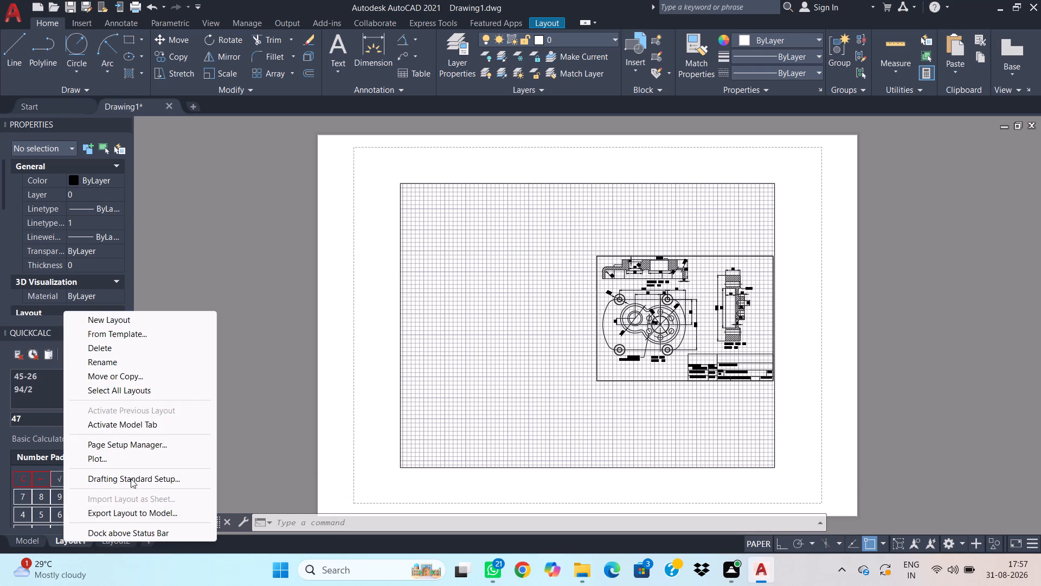
click(133, 444)
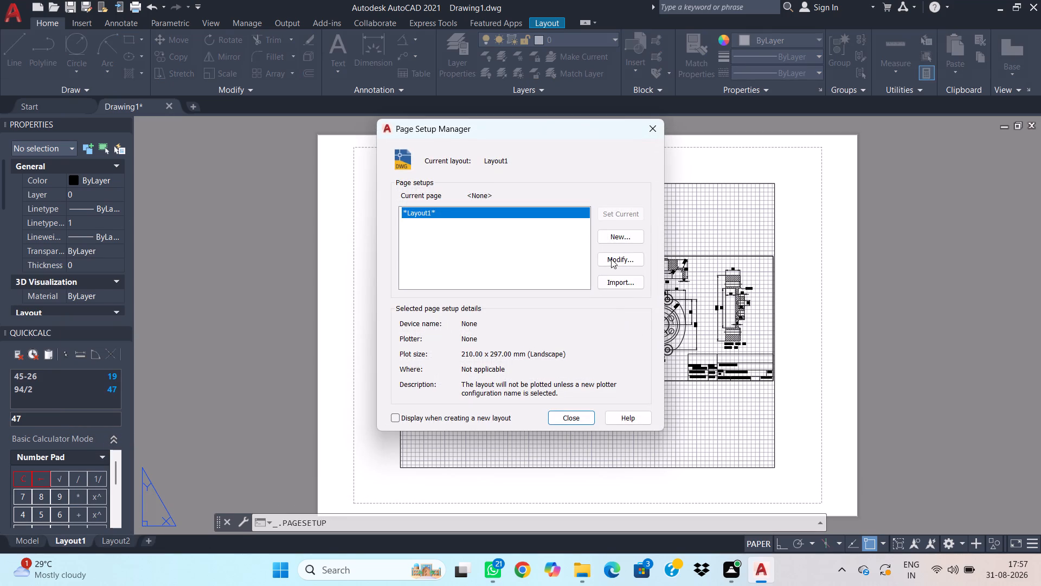
click(618, 258)
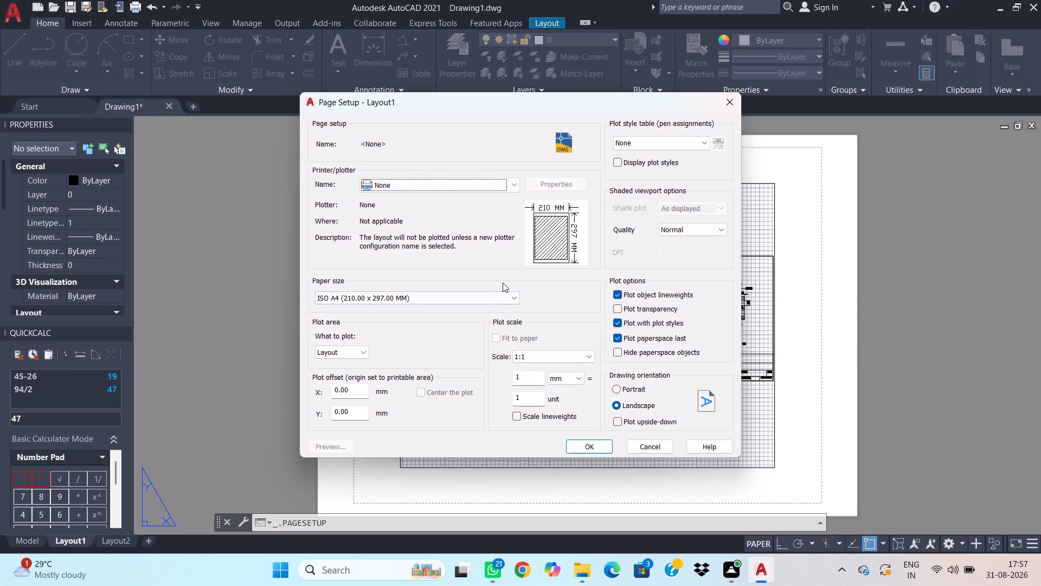
click(639, 143)
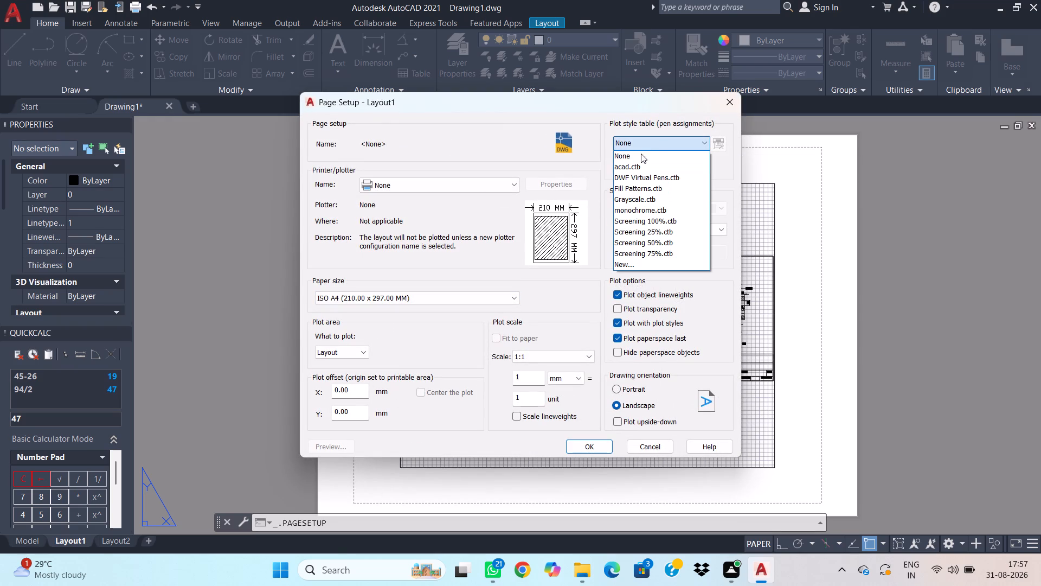
click(628, 208)
click(632, 160)
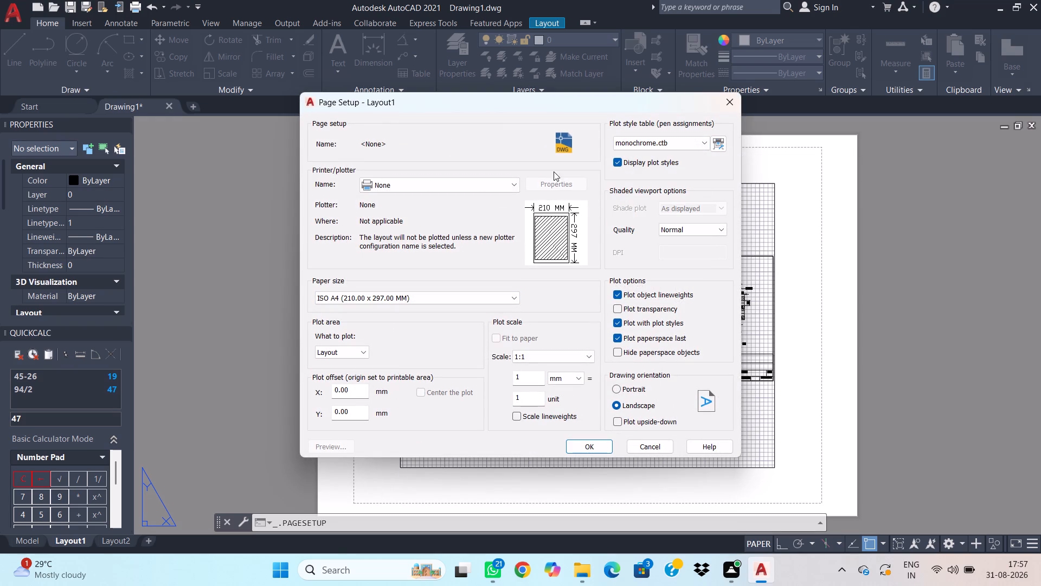
click(511, 184)
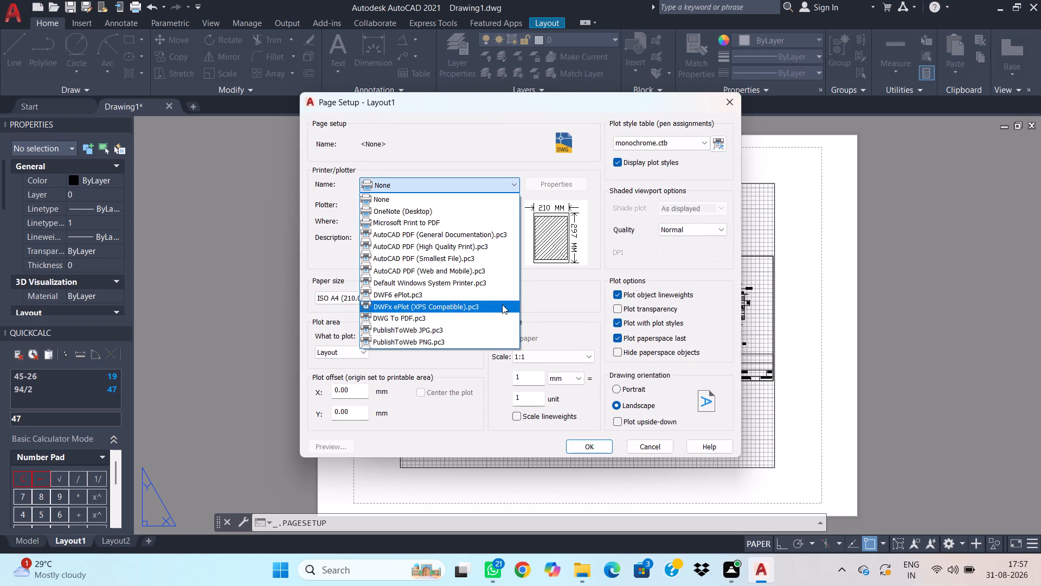
click(499, 313)
Check the custom A3 (420.00 x 297.00 MM) paper size defined in the DWG To PDF.pc3 plotter configuration.
click(564, 184)
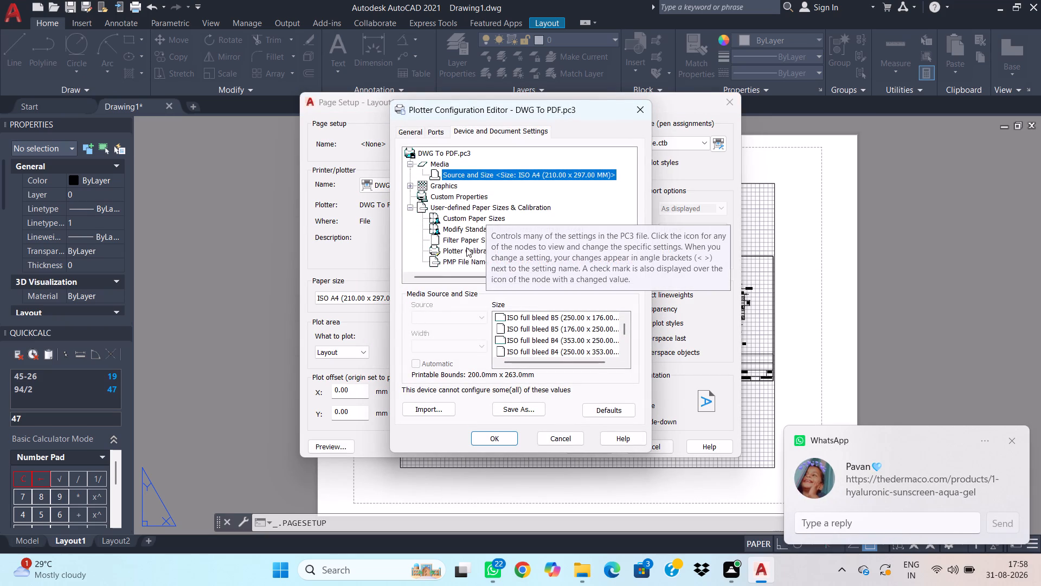
click(466, 215)
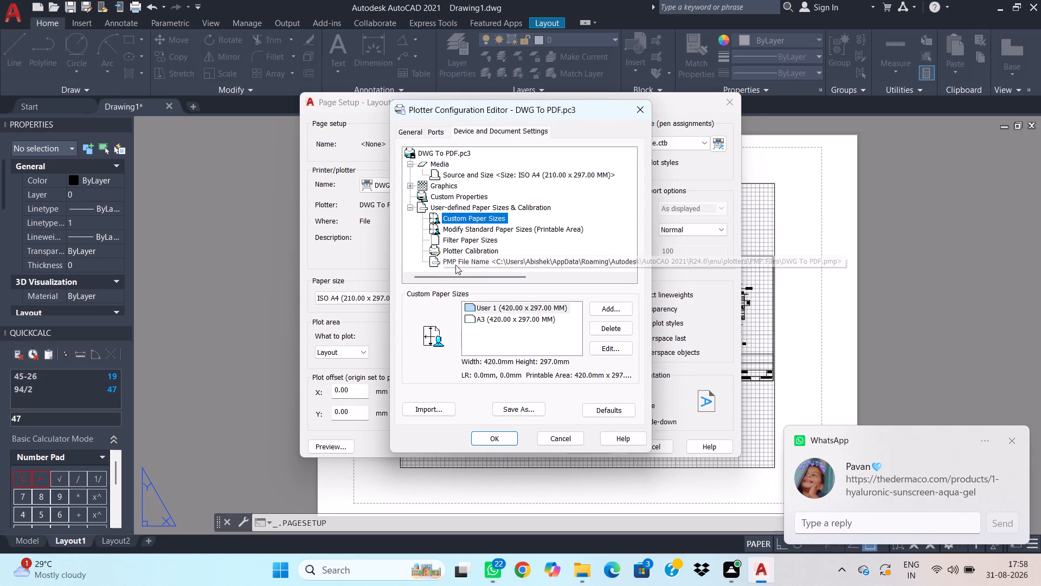
click(510, 317)
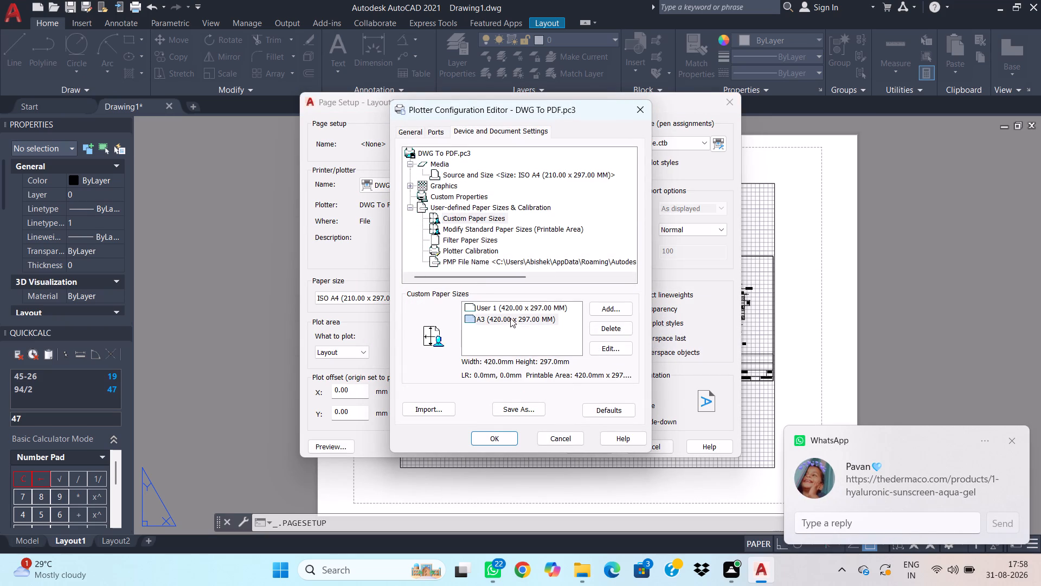
click(496, 438)
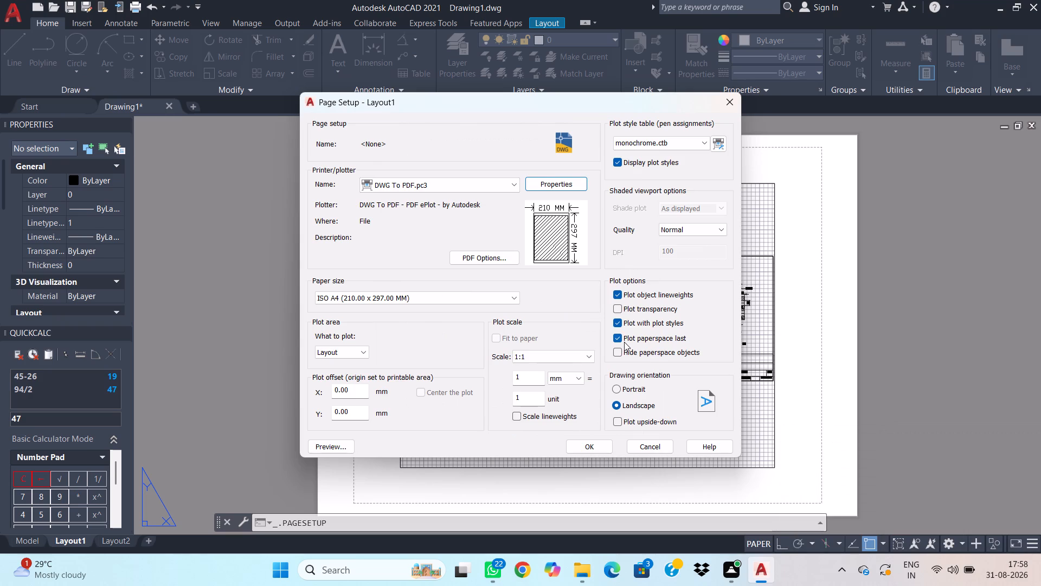
Turn off plotting of object lineweights, set the paper size to ISO A3 (420.00 x 297.00 MM), and preview the layout.
click(628, 293)
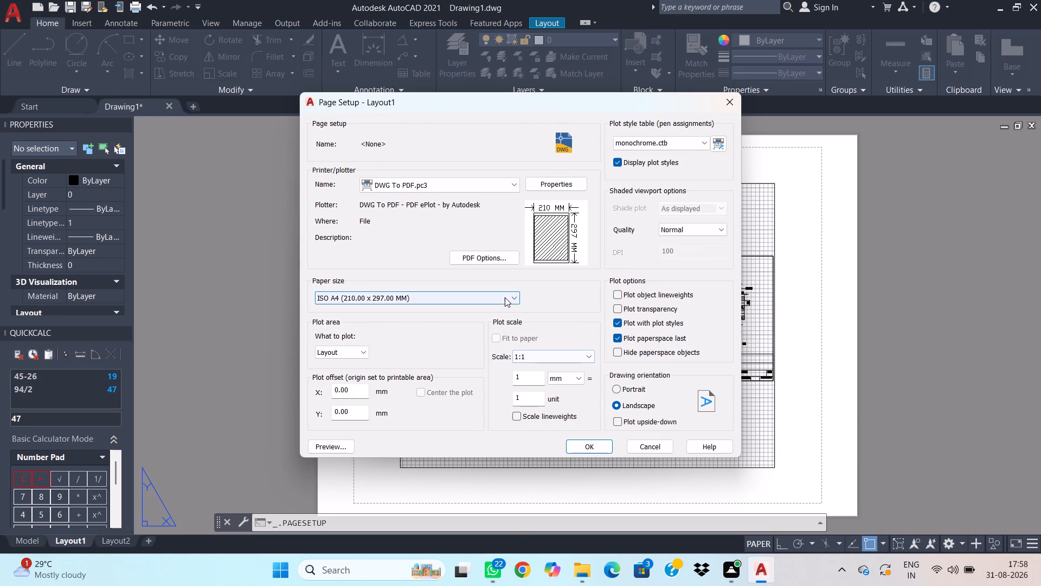
click(505, 297)
scroll(408, 330, up, 3)
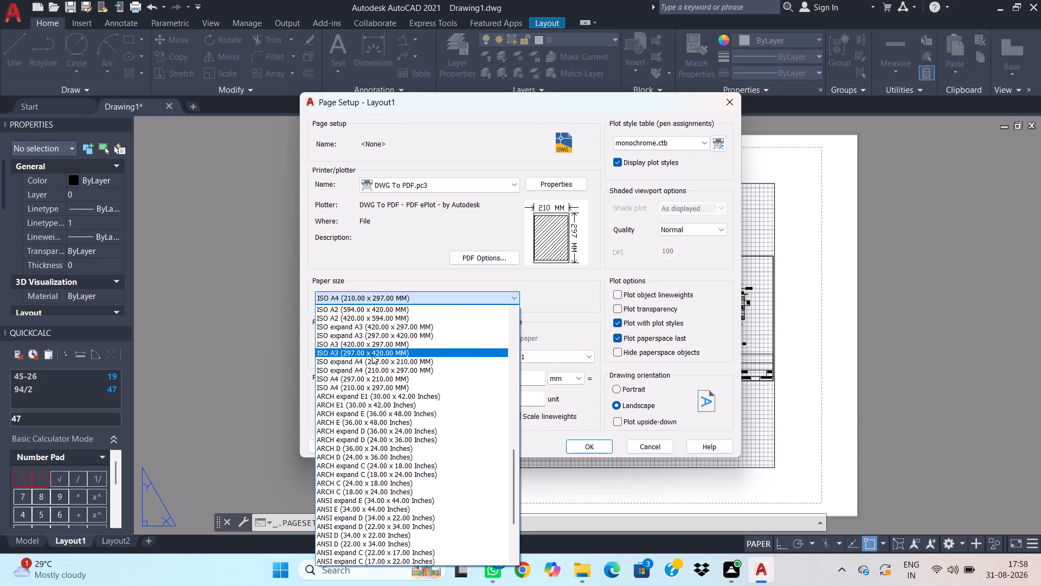
click(374, 341)
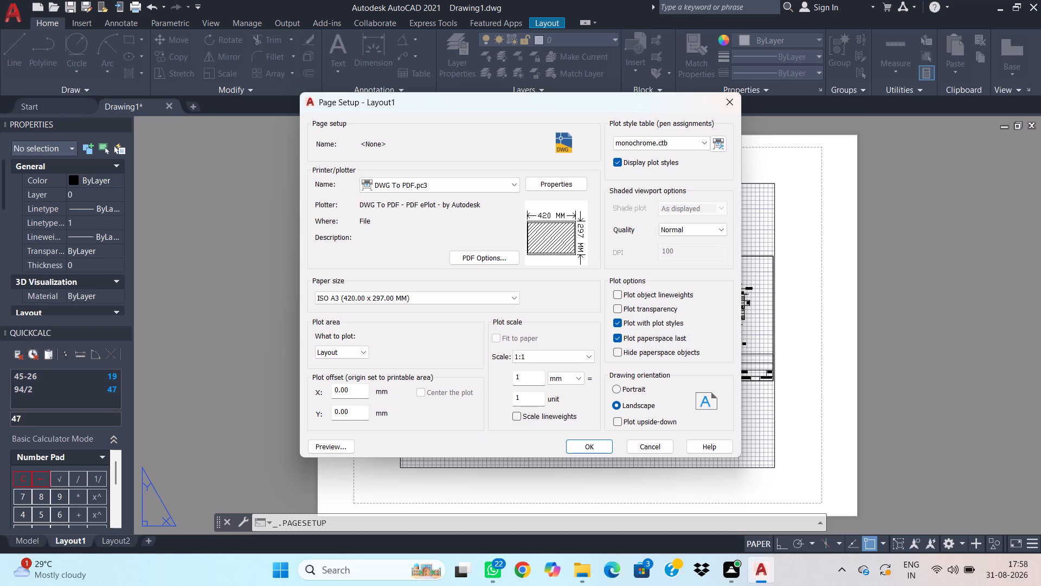
click(332, 443)
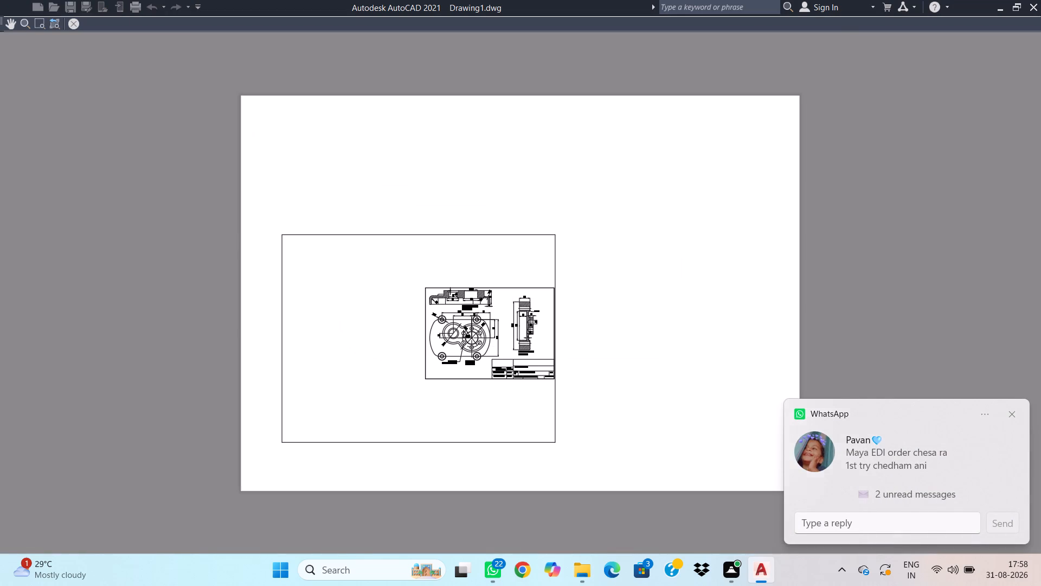
scroll(524, 379, up, 1)
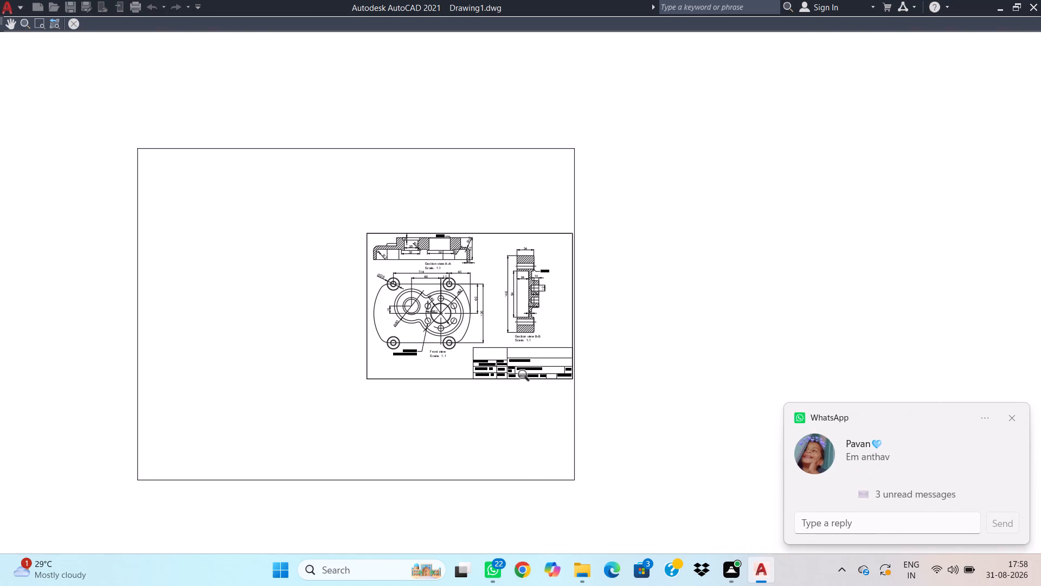
scroll(260, 282, down, 1)
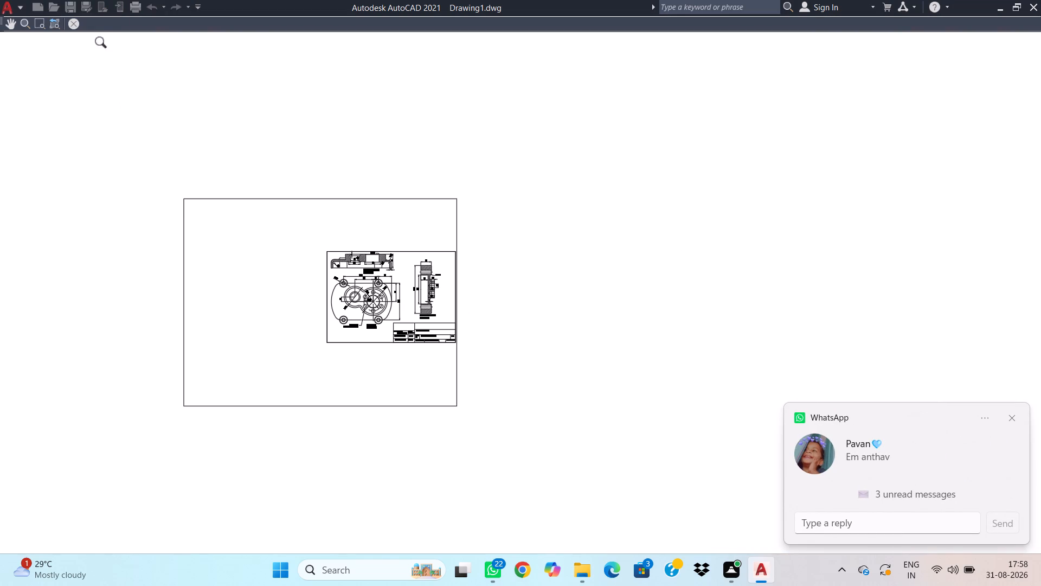
click(74, 23)
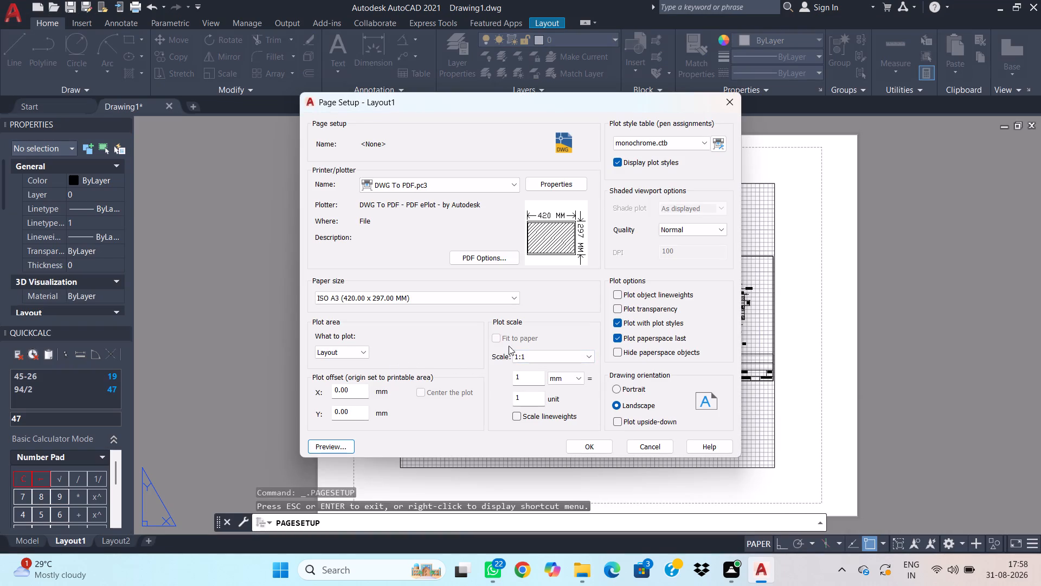
Set the plot area to a window spanning opposite corners of the drawing's A3 border and preview the plot.
click(360, 351)
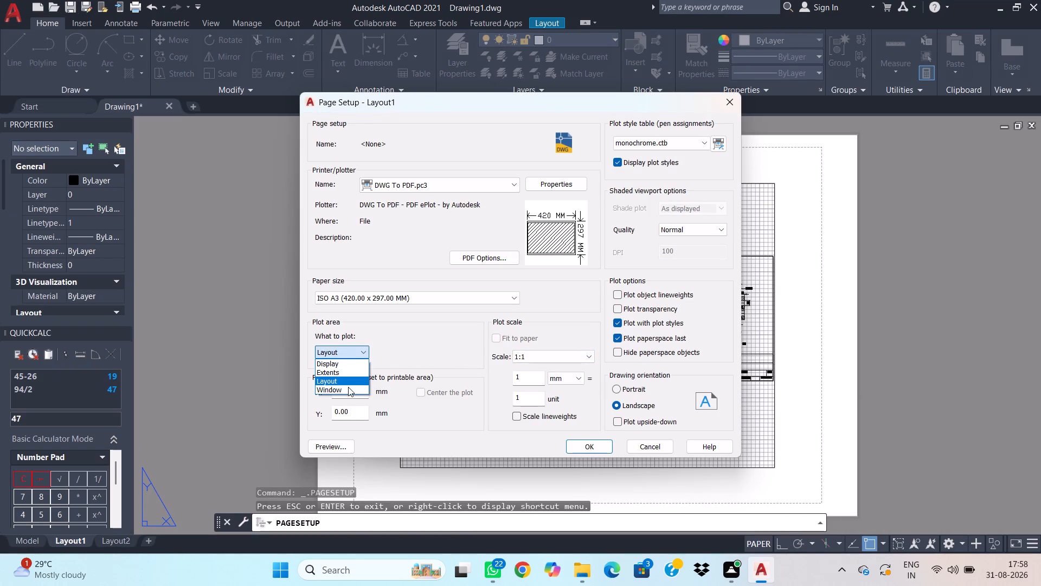
click(348, 386)
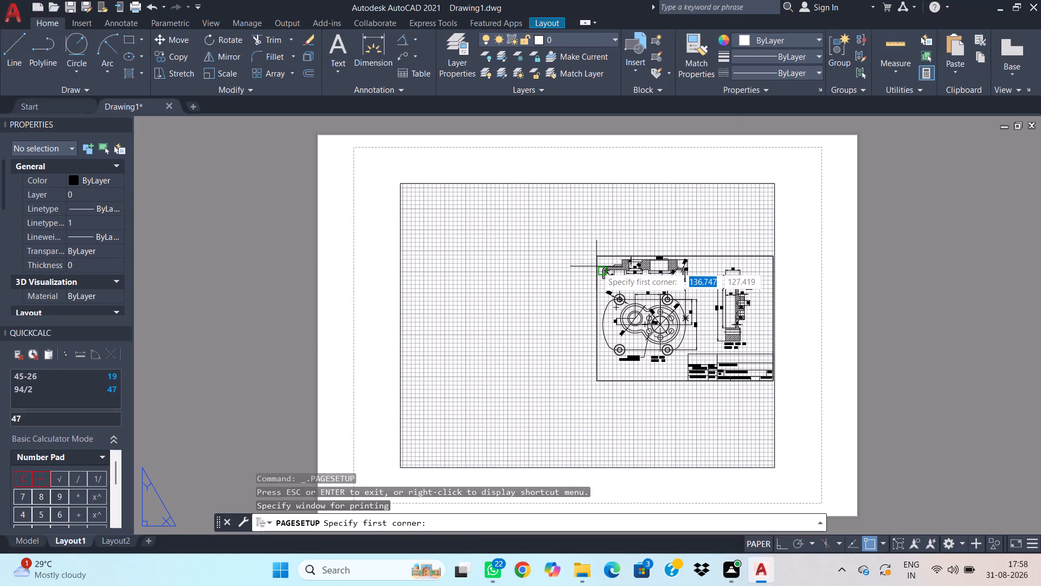
click(596, 258)
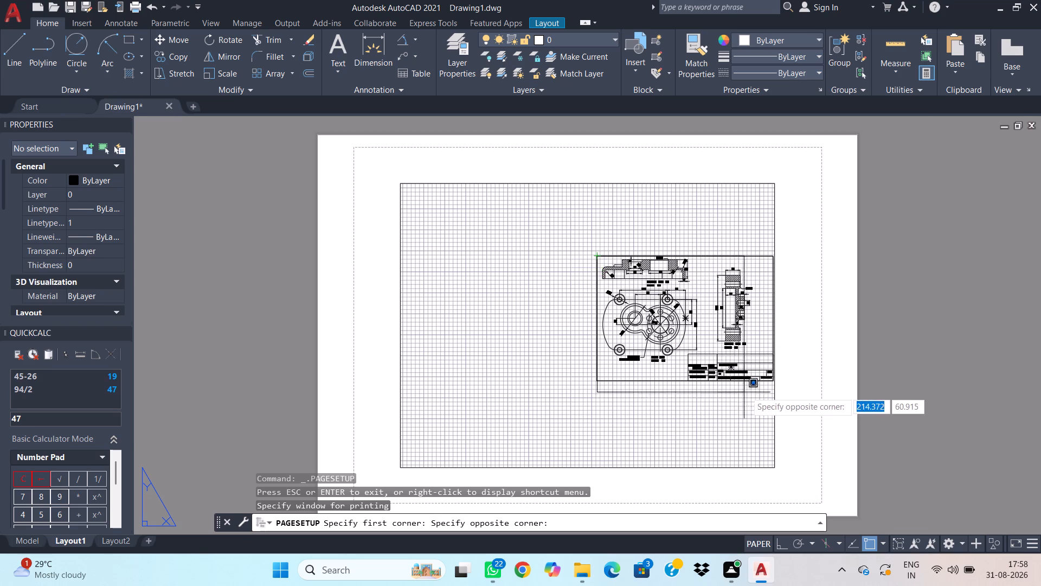
scroll(747, 390, up, 2)
click(811, 370)
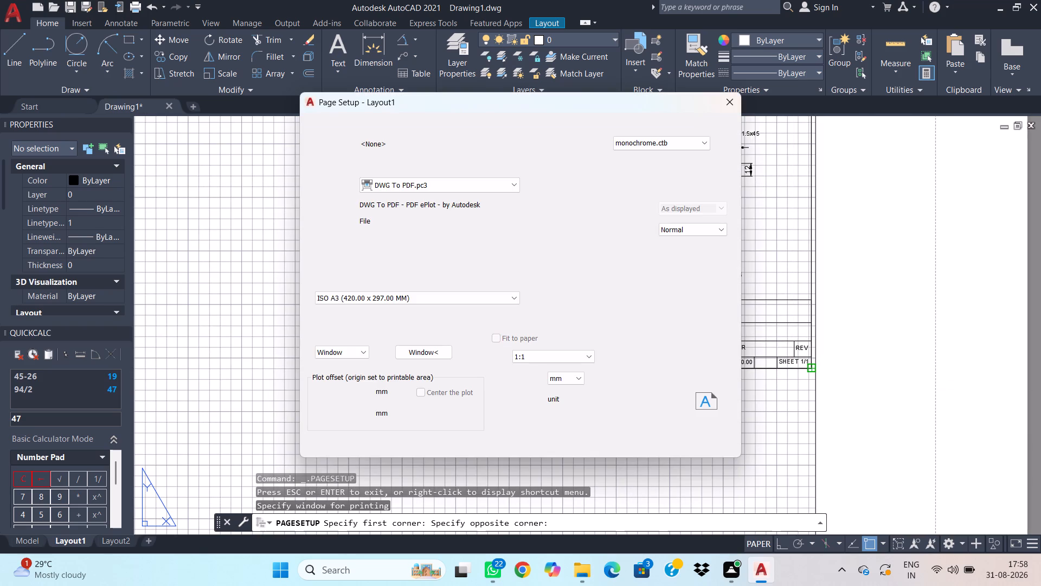
click(330, 443)
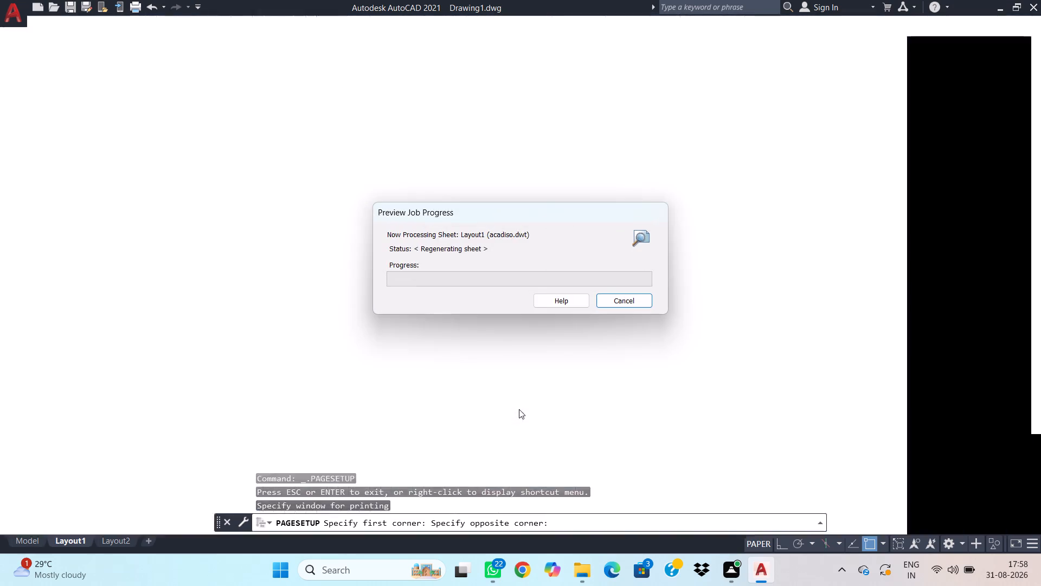
scroll(320, 414, up, 1)
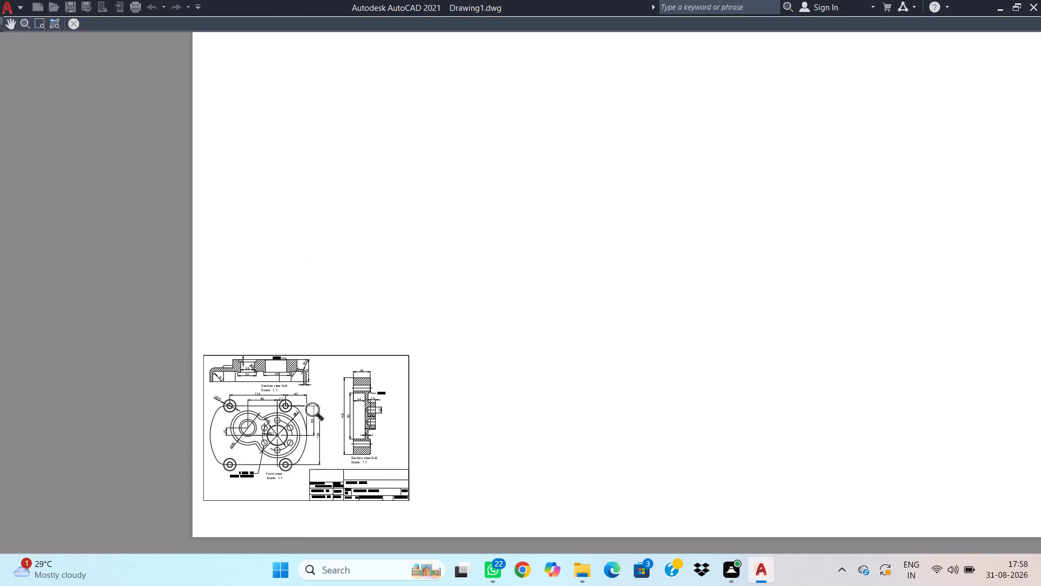
scroll(367, 412, up, 1)
scroll(452, 399, down, 2)
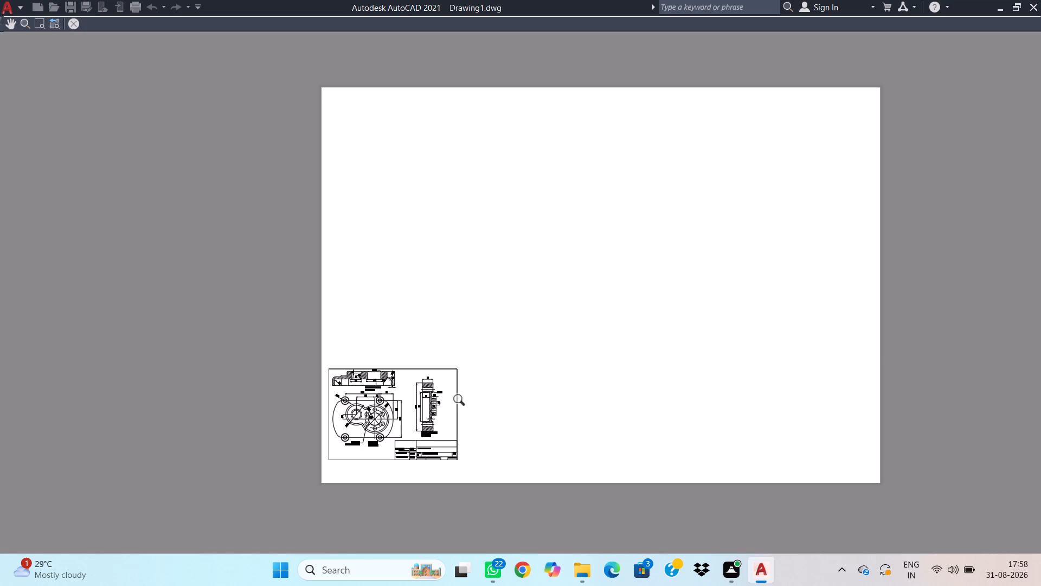
click(79, 26)
scroll(542, 312, down, 1)
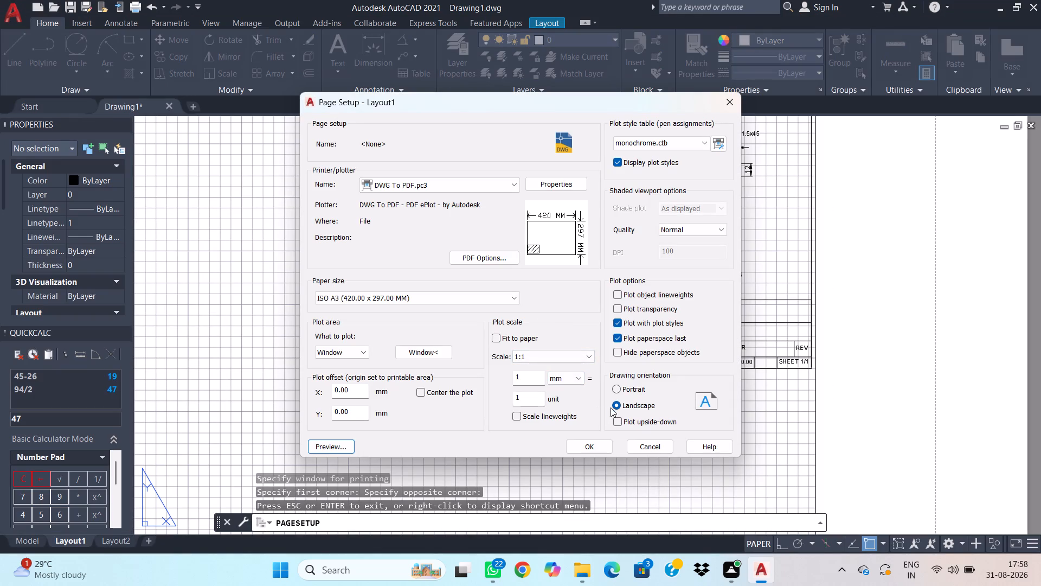
Fit the plot to the paper, center it, check the preview, and accept Layout1's page setup.
click(496, 333)
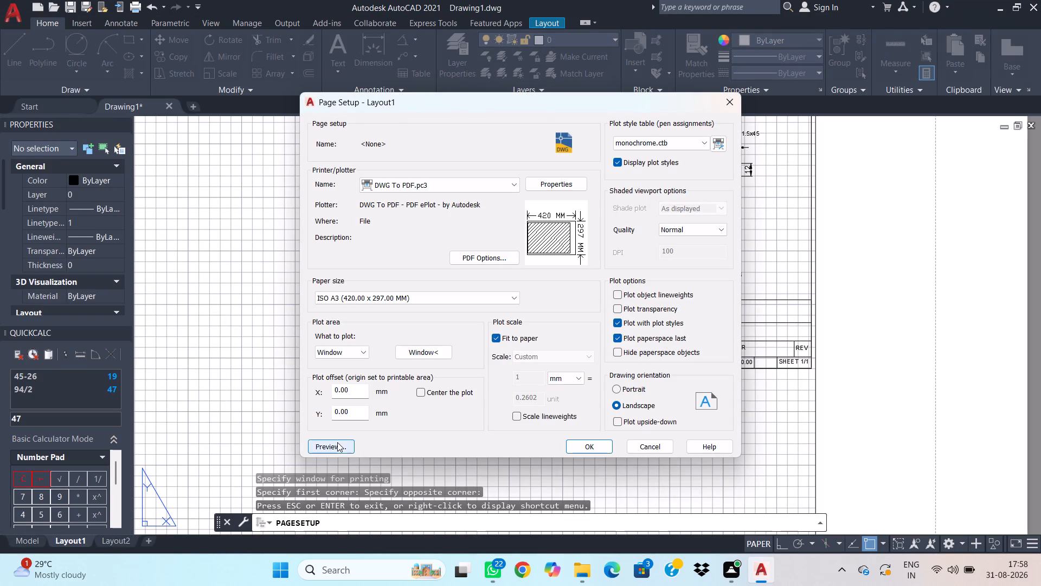
click(430, 392)
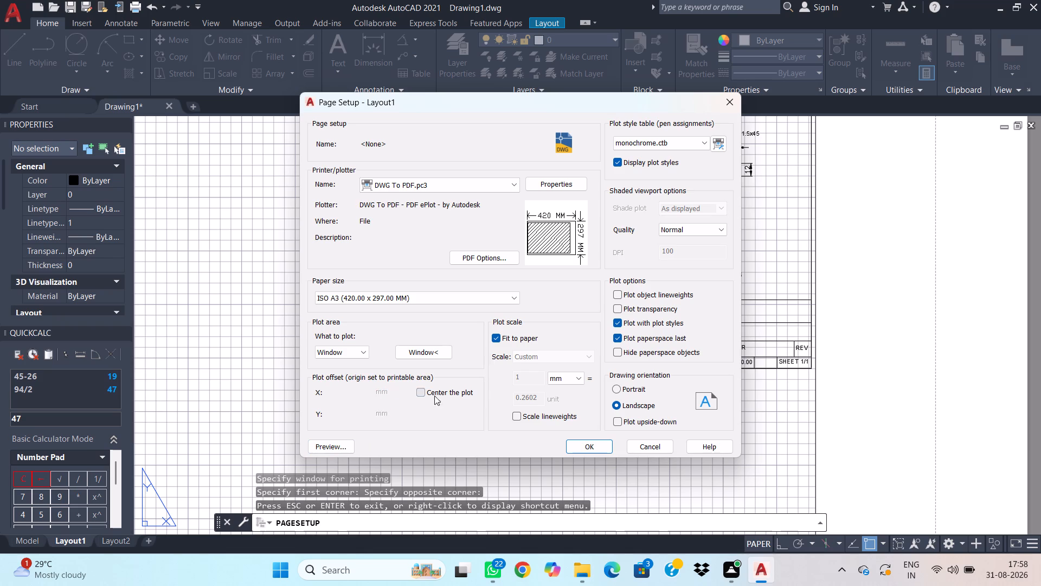
click(352, 442)
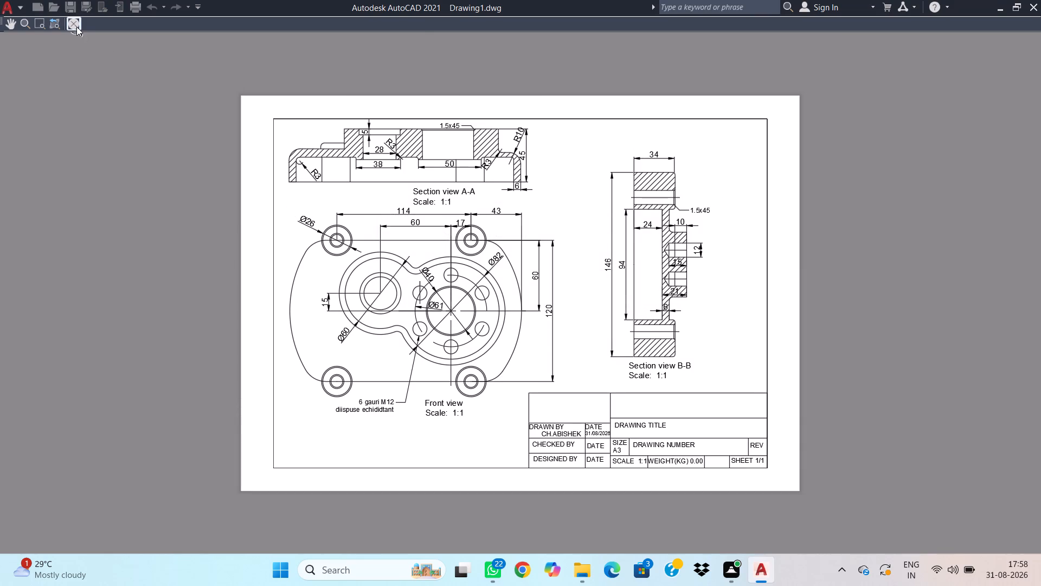
click(76, 26)
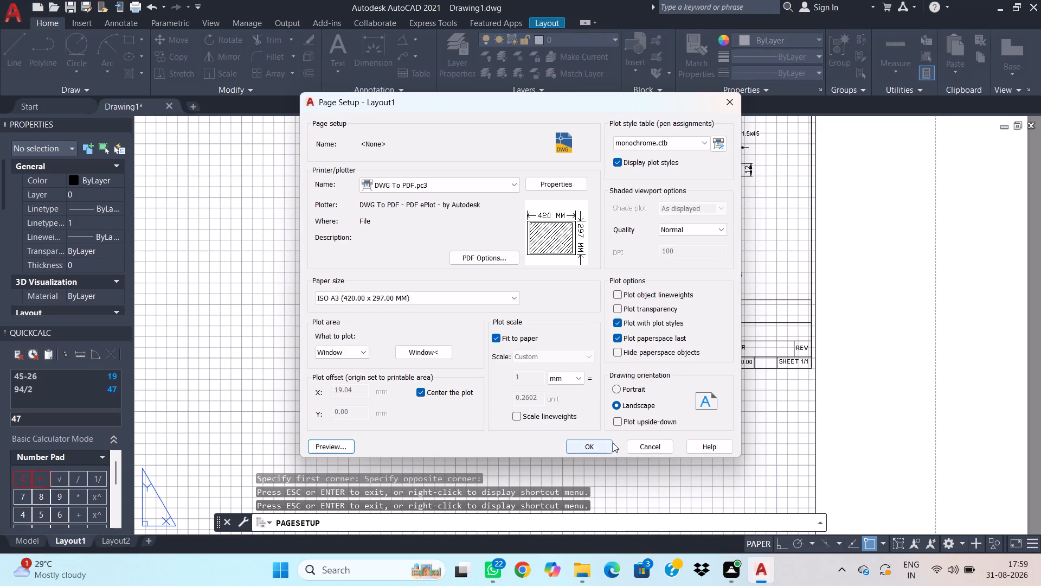
click(603, 447)
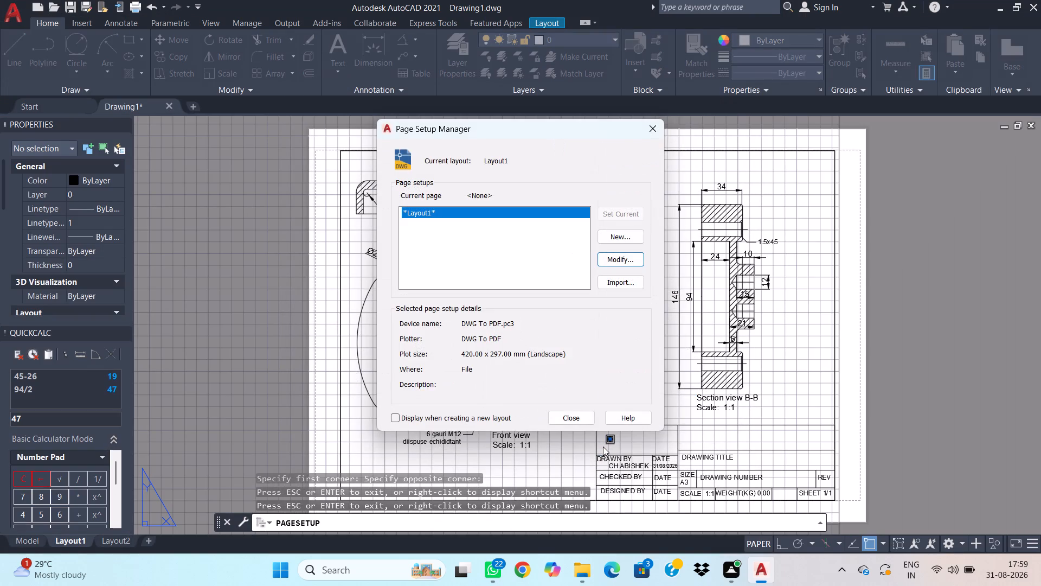
click(576, 416)
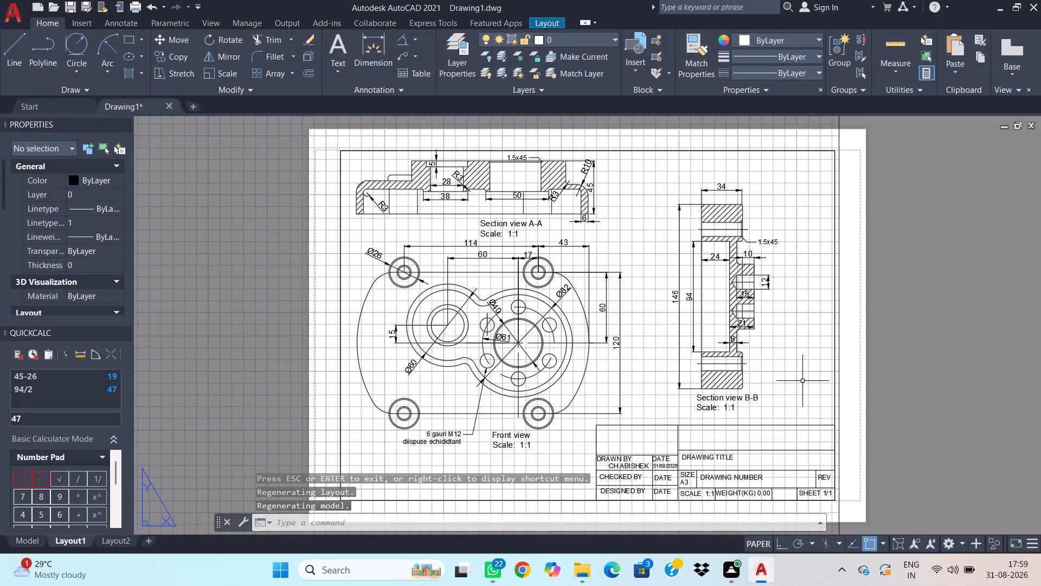
Plot Layout1 to PDF under the default file name in the Desktop folder cad intern/31 aug/drawing files.
scroll(857, 350, down, 1)
scroll(877, 363, up, 1)
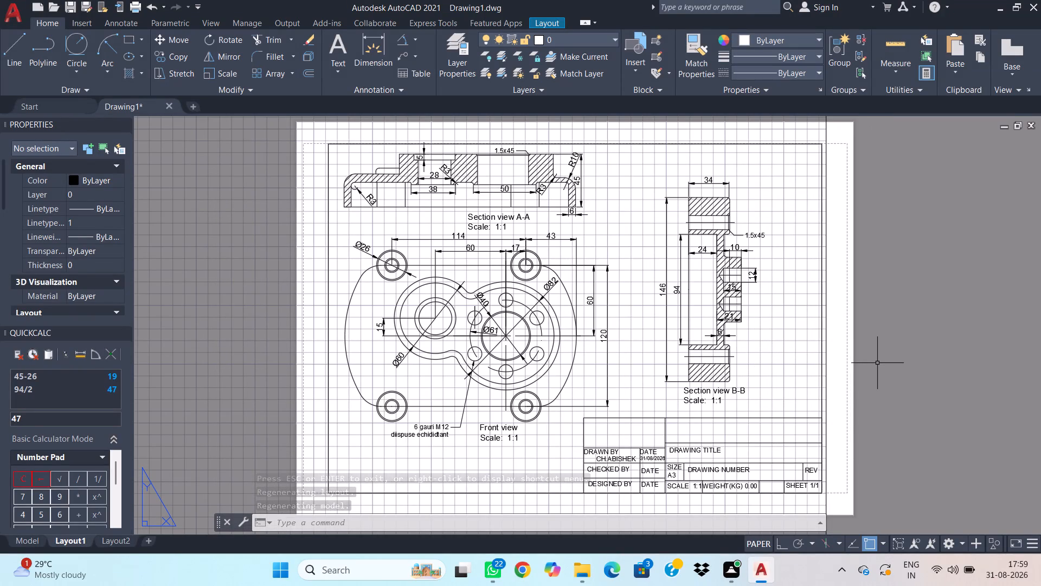
key(ctrl+p)
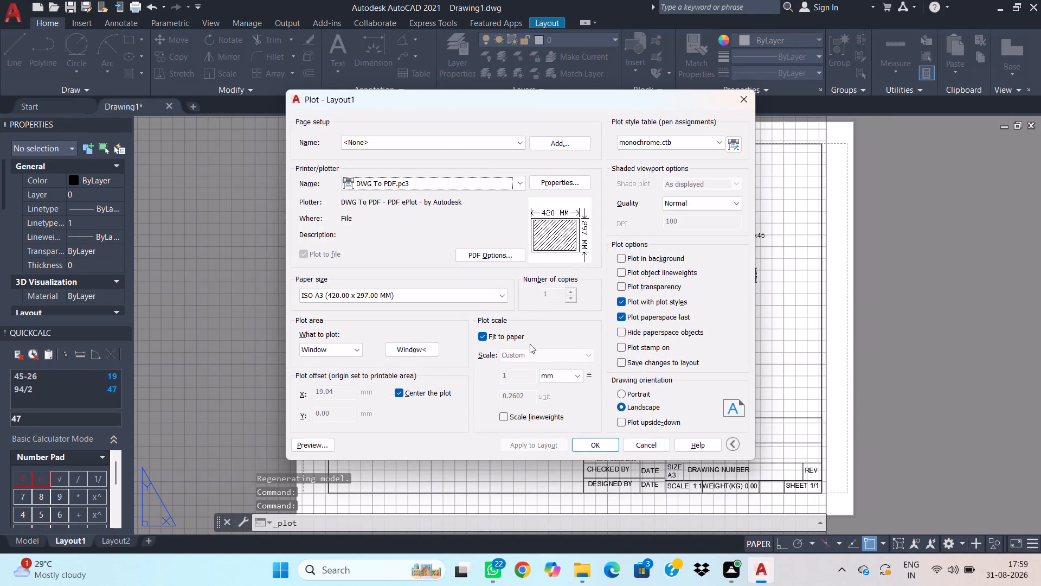
click(598, 447)
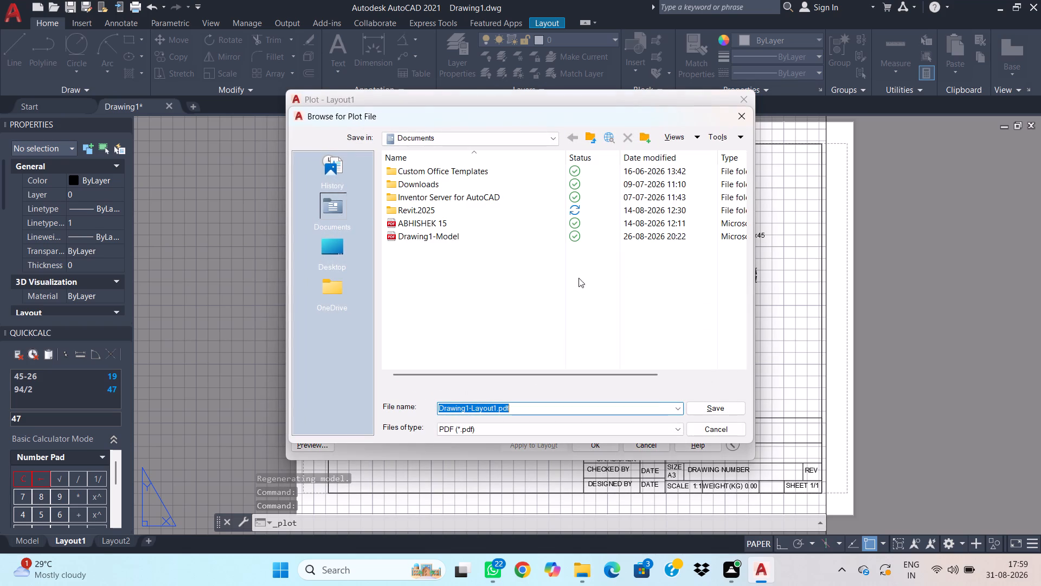
click(420, 134)
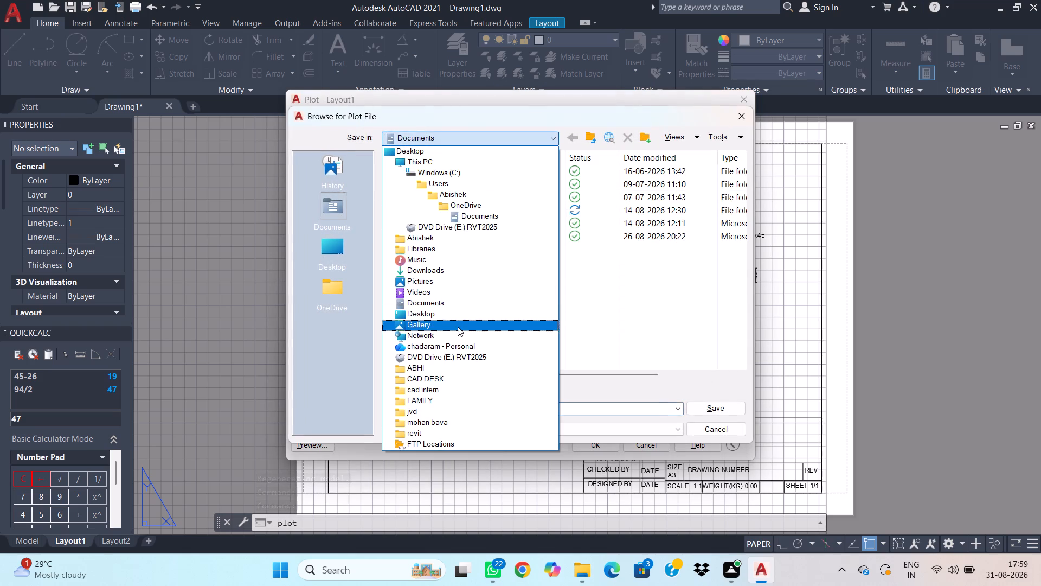
click(456, 144)
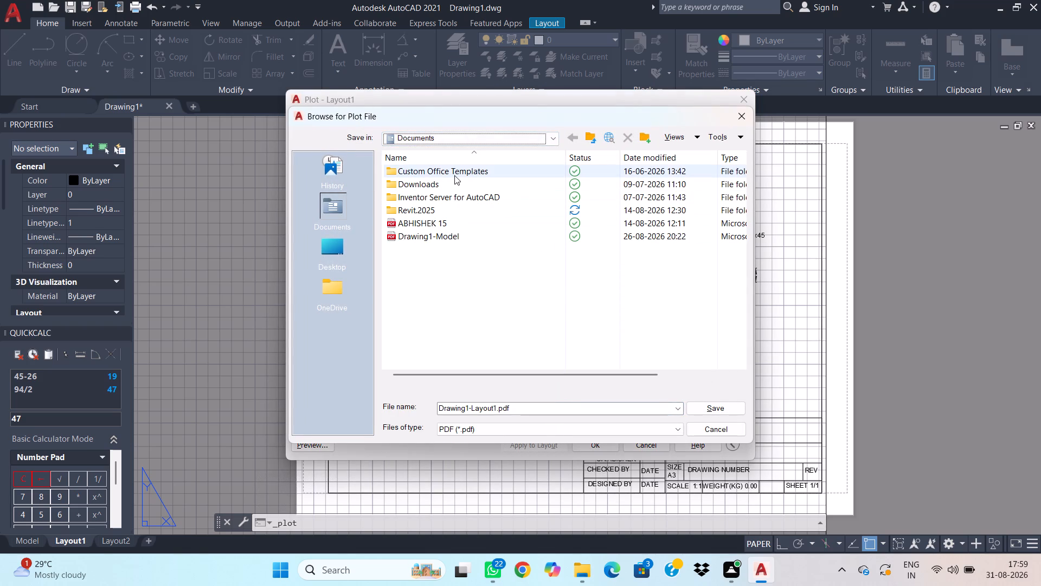
click(454, 140)
click(446, 313)
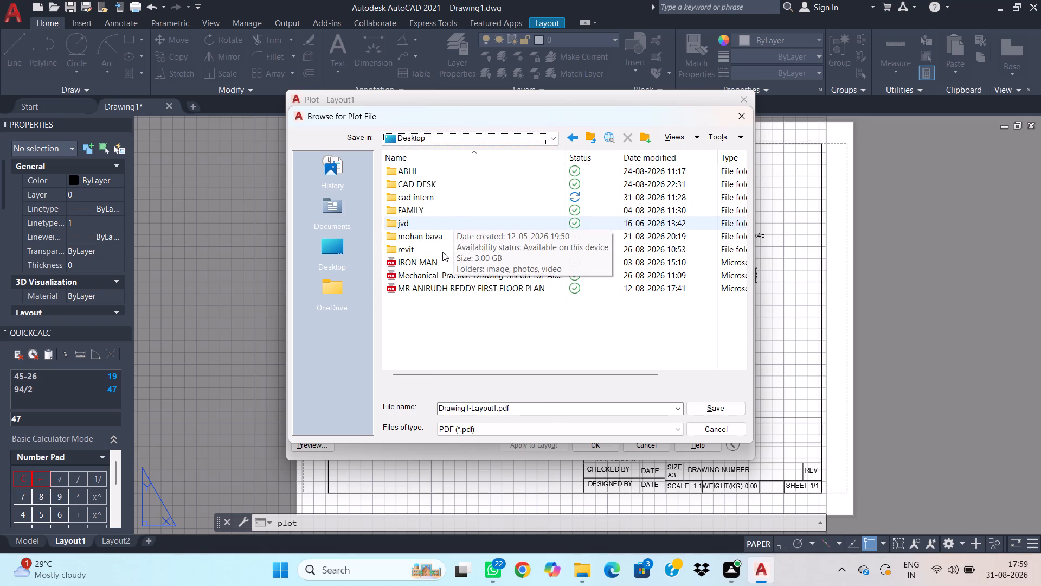
double_click(434, 195)
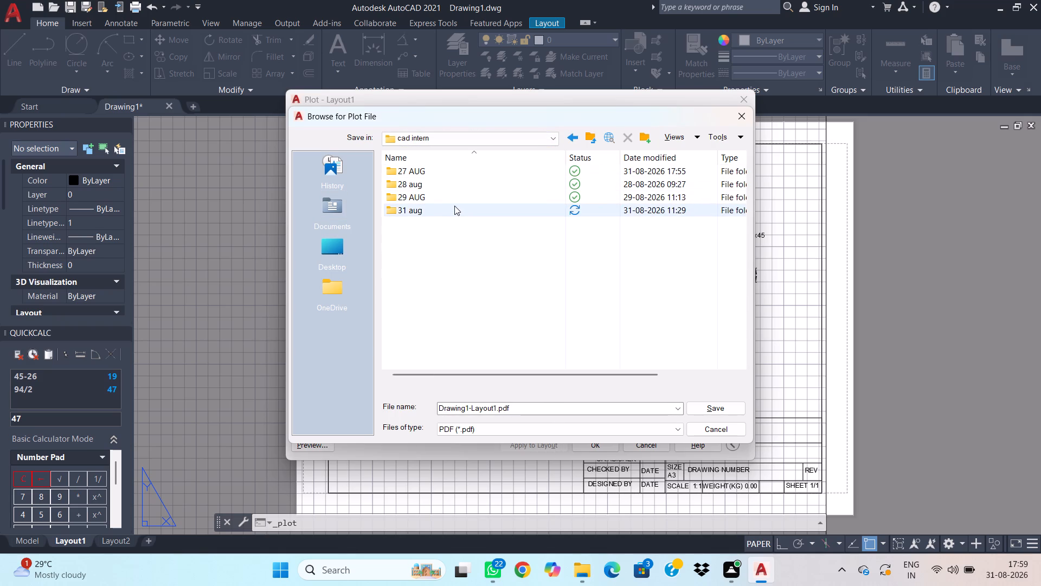
double_click(455, 209)
double_click(438, 171)
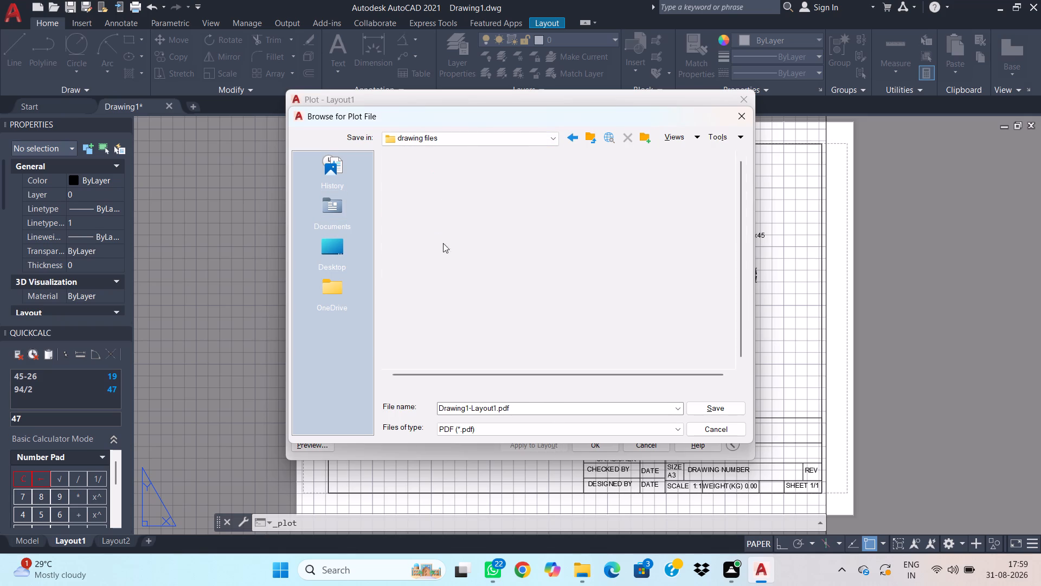
click(722, 404)
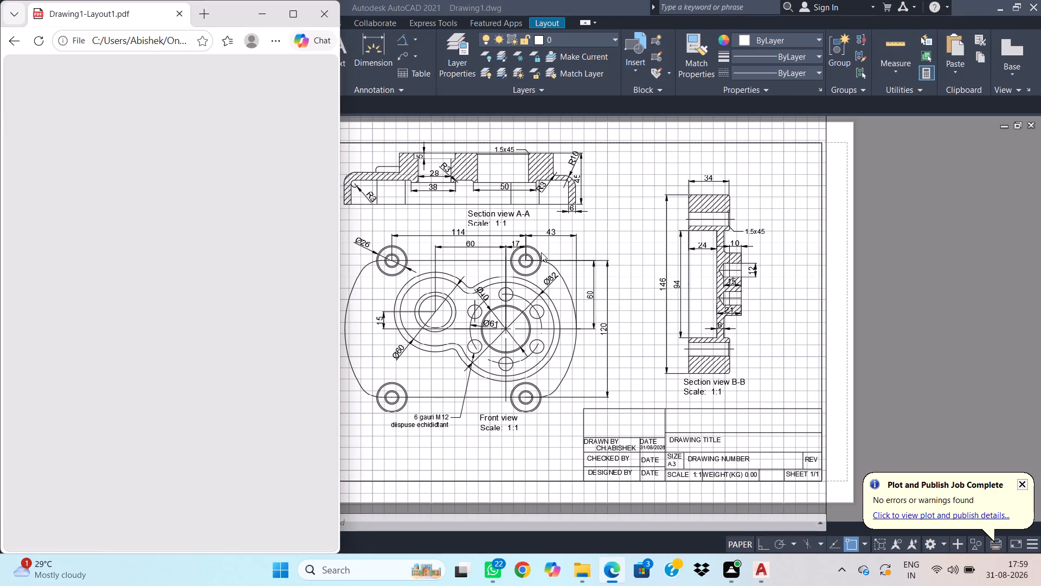
Switch to Microsoft Edge and enlarge its window to view the plotted PDF.
click(289, 17)
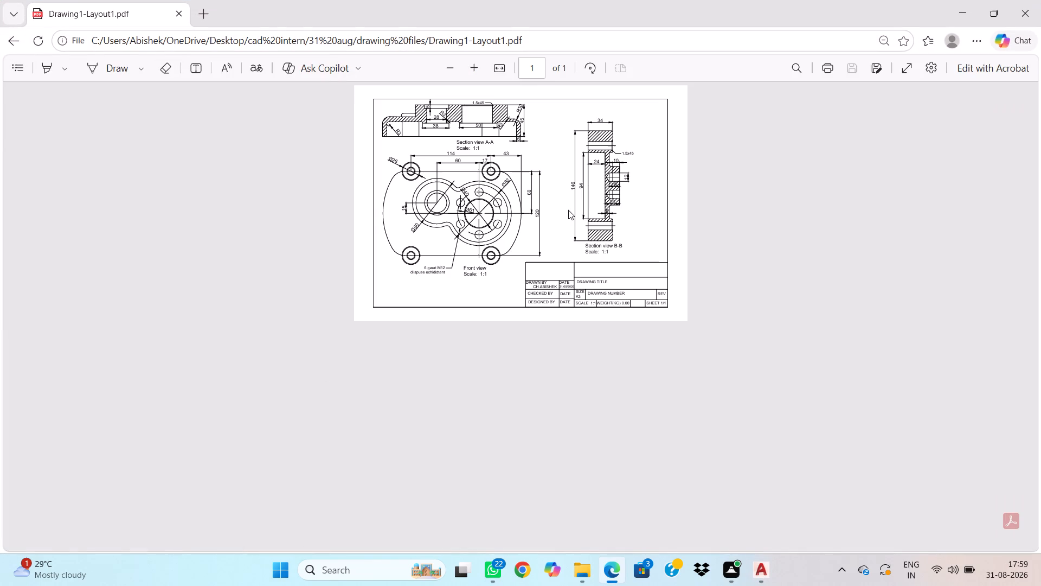
Look over the plotted PDF, close it to return to AutoCAD, and dismiss the plot job notification.
scroll(536, 212, up, 2)
middle_drag(555, 177, 532, 273)
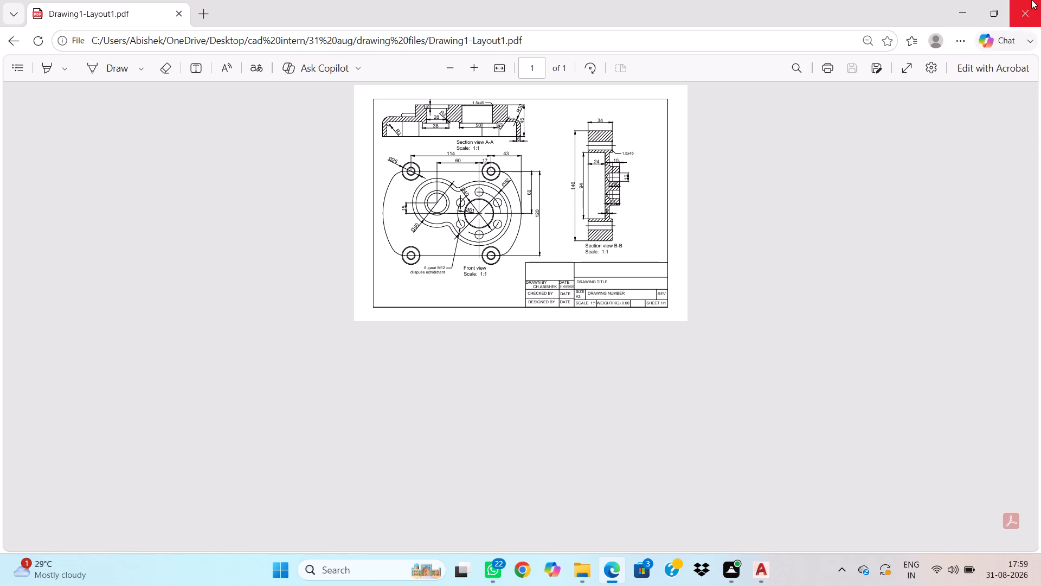
click(1031, 0)
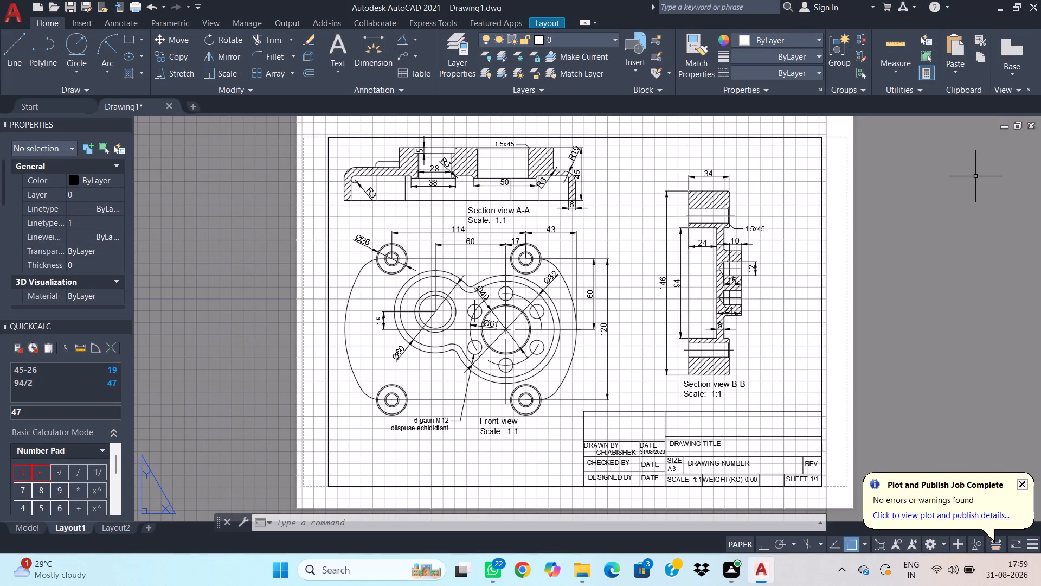
click(1021, 487)
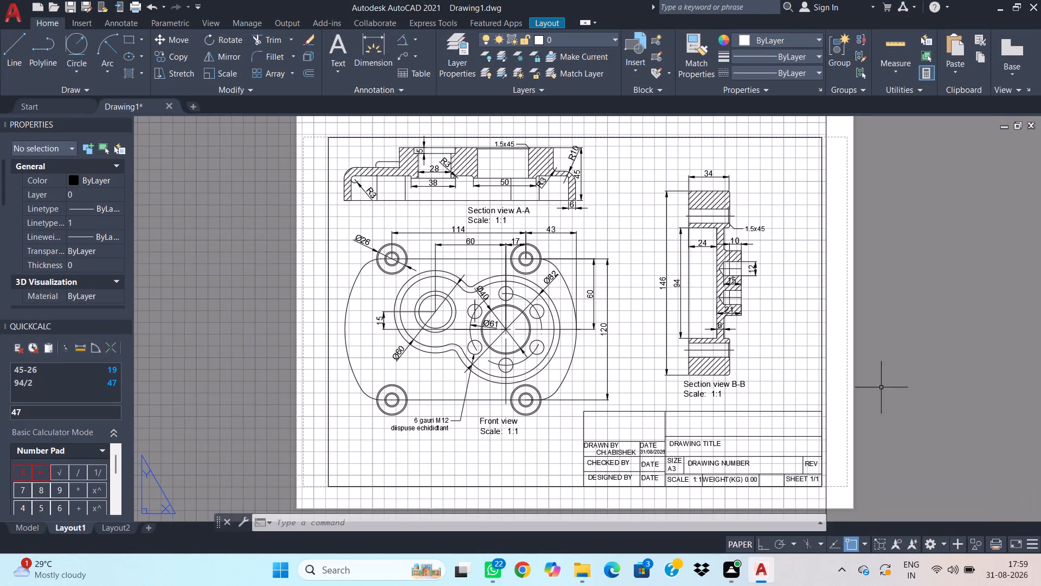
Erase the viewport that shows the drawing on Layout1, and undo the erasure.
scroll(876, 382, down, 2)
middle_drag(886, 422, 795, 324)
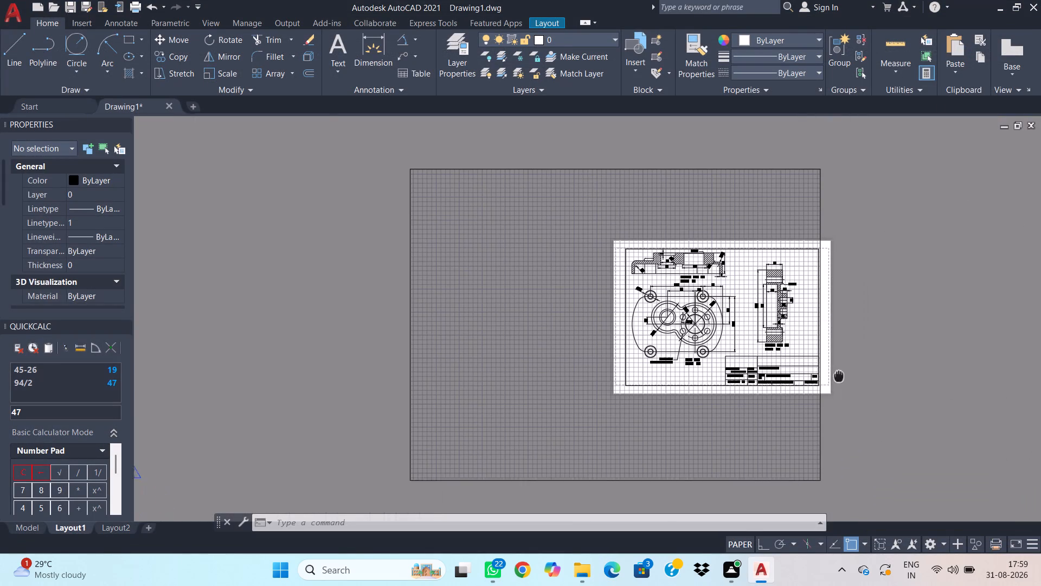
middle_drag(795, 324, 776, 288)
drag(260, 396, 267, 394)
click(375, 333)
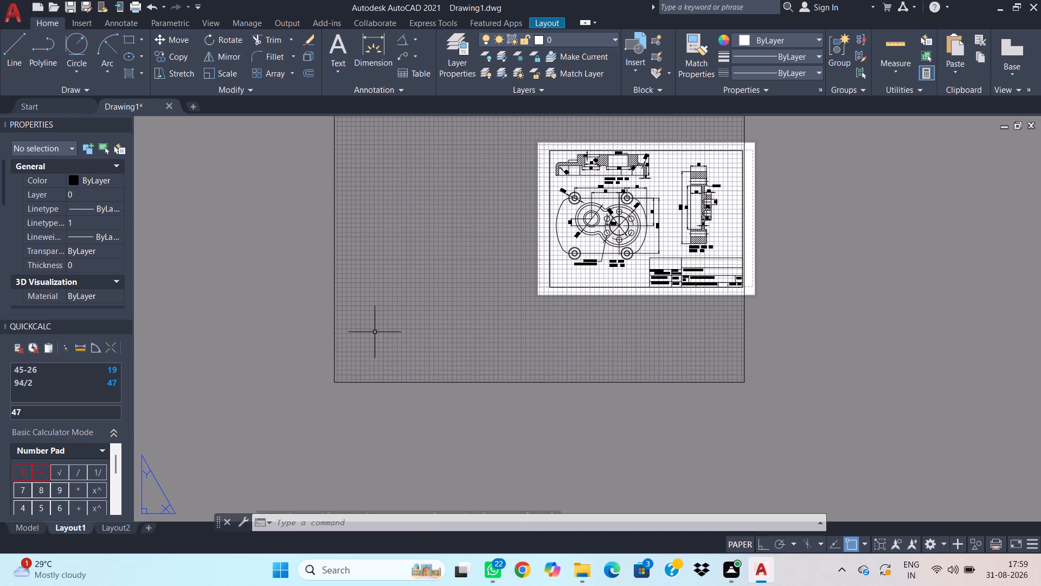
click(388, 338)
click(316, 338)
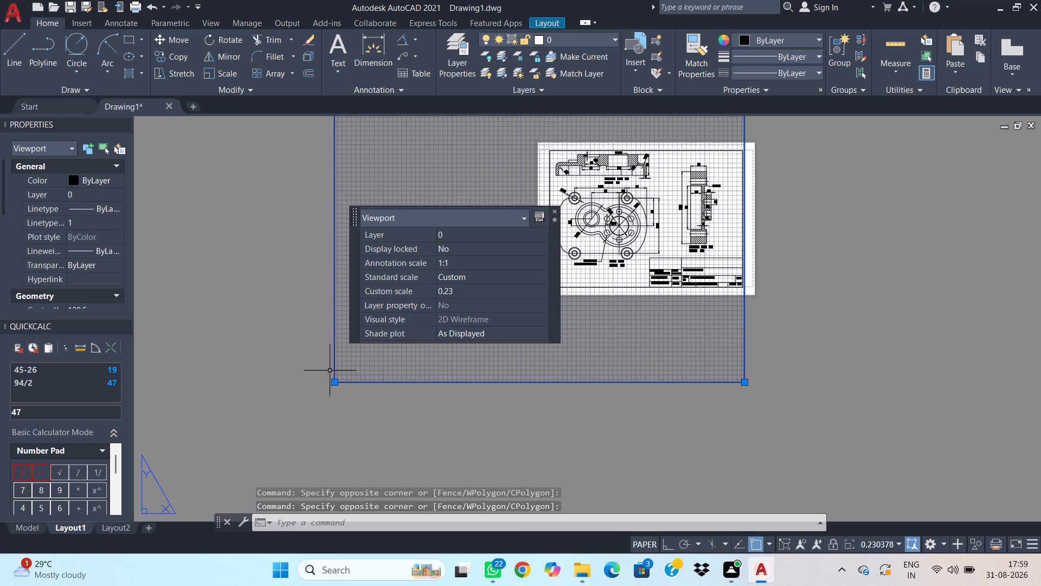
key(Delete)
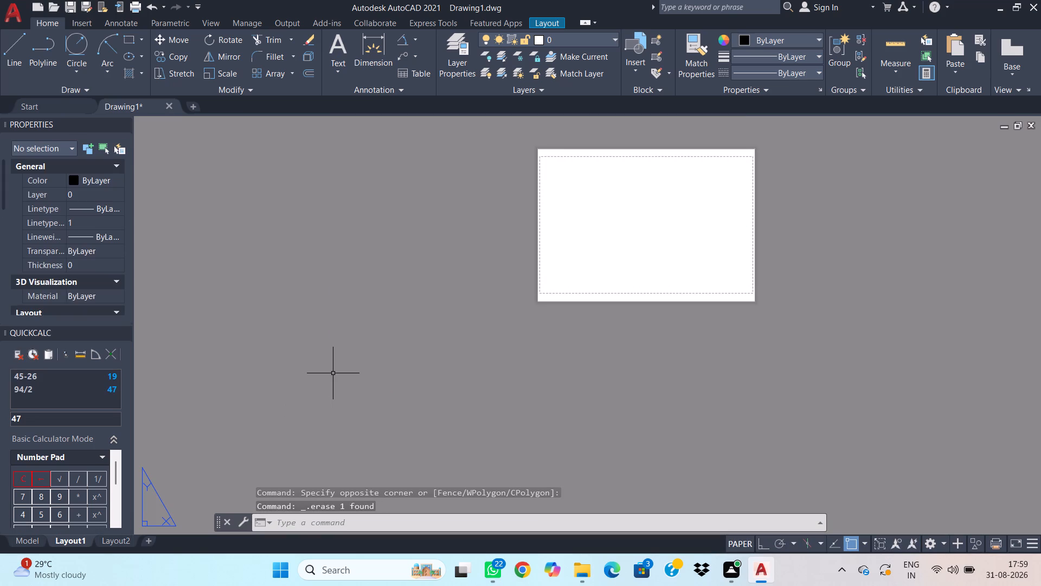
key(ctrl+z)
Switch from Layout1 to model space.
scroll(588, 367, up, 1)
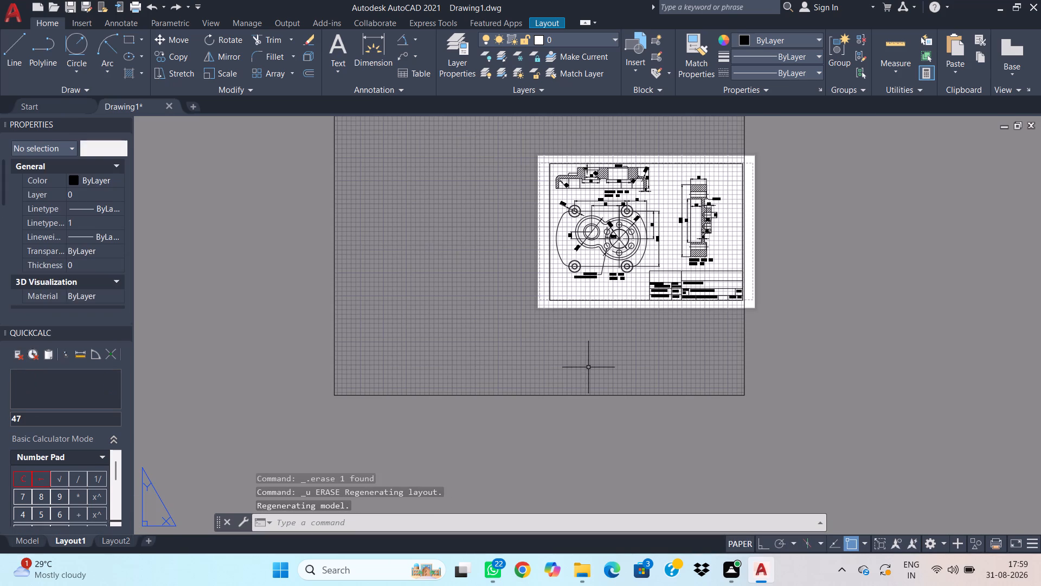
scroll(763, 301, down, 1)
middle_drag(806, 272, 584, 383)
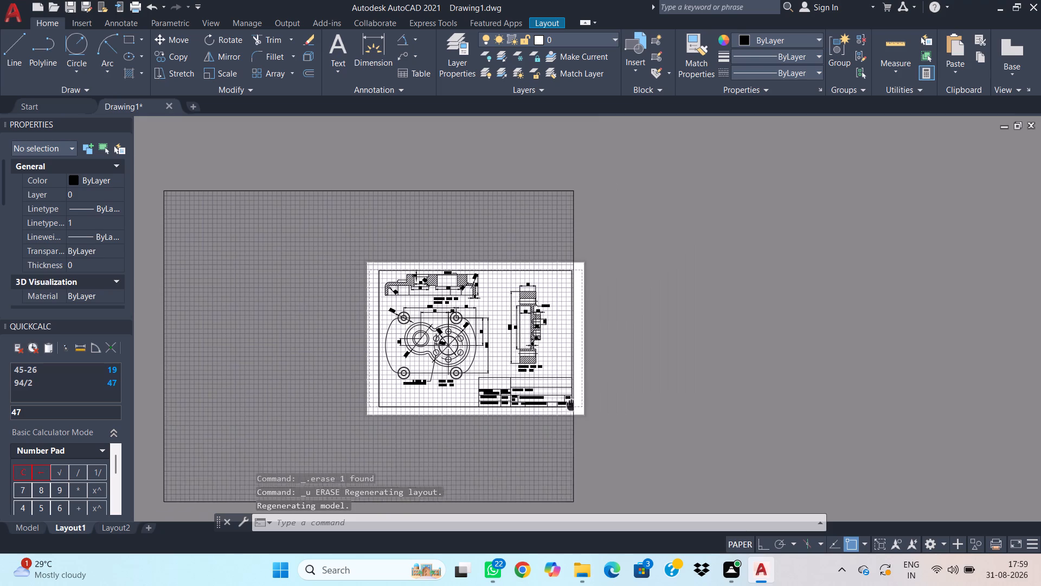
middle_drag(584, 383, 598, 367)
click(28, 526)
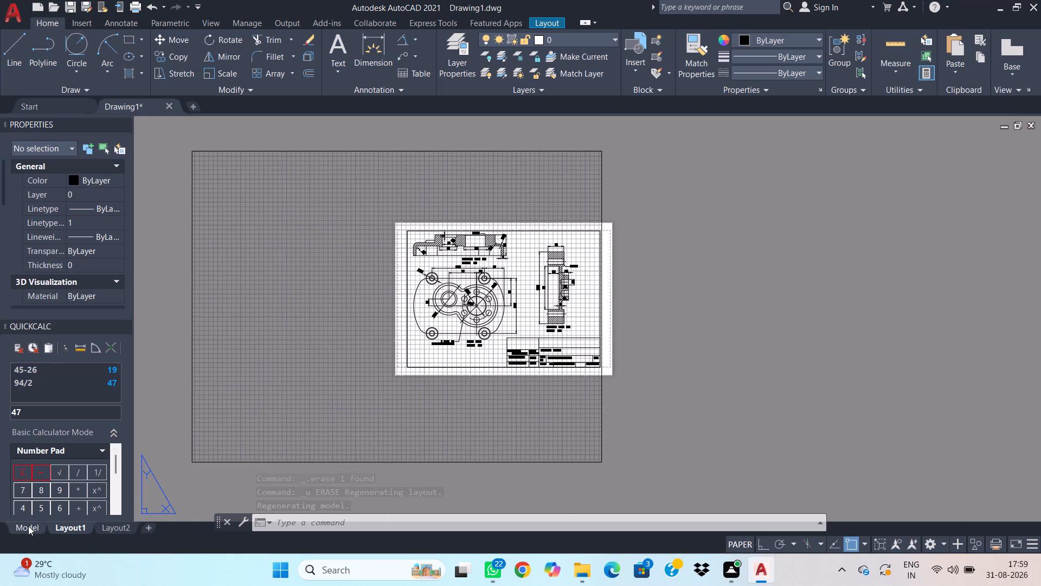
Query the drawing's log file name with the LOGFILENAME system variable.
scroll(719, 402, up, 1)
middle_drag(892, 320, 859, 361)
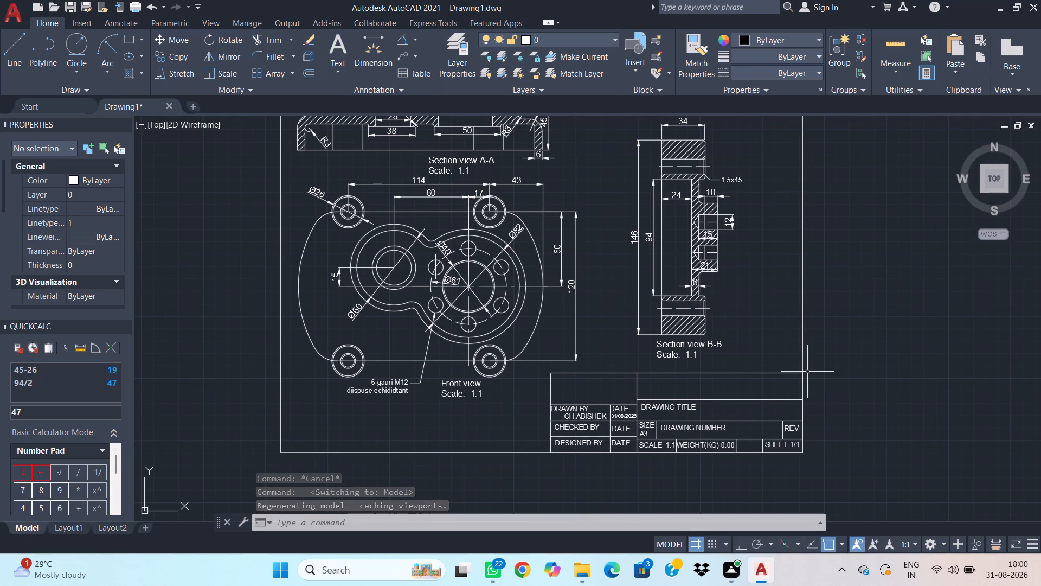
key(l)
key(o)
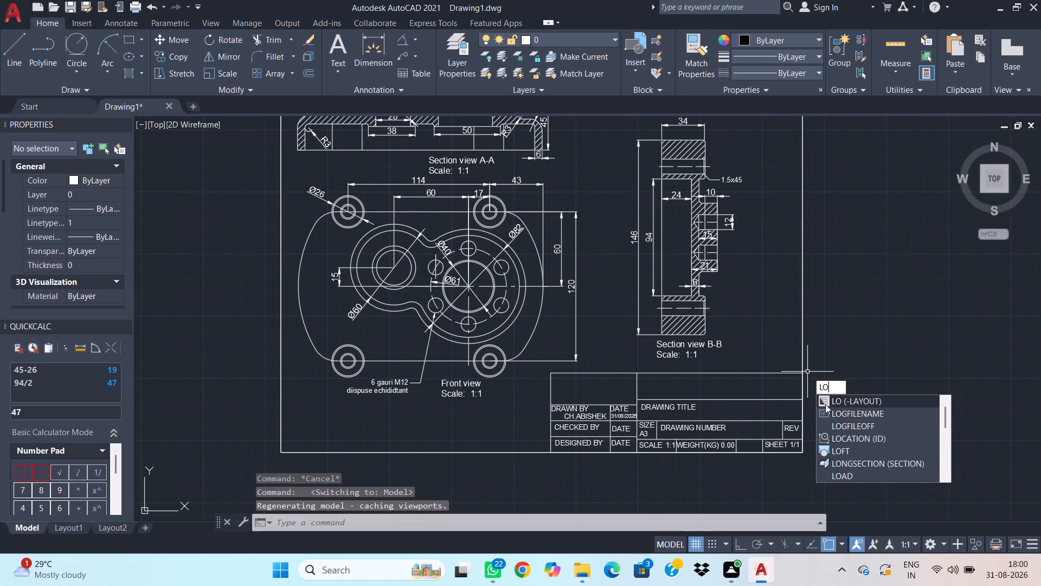
key(g)
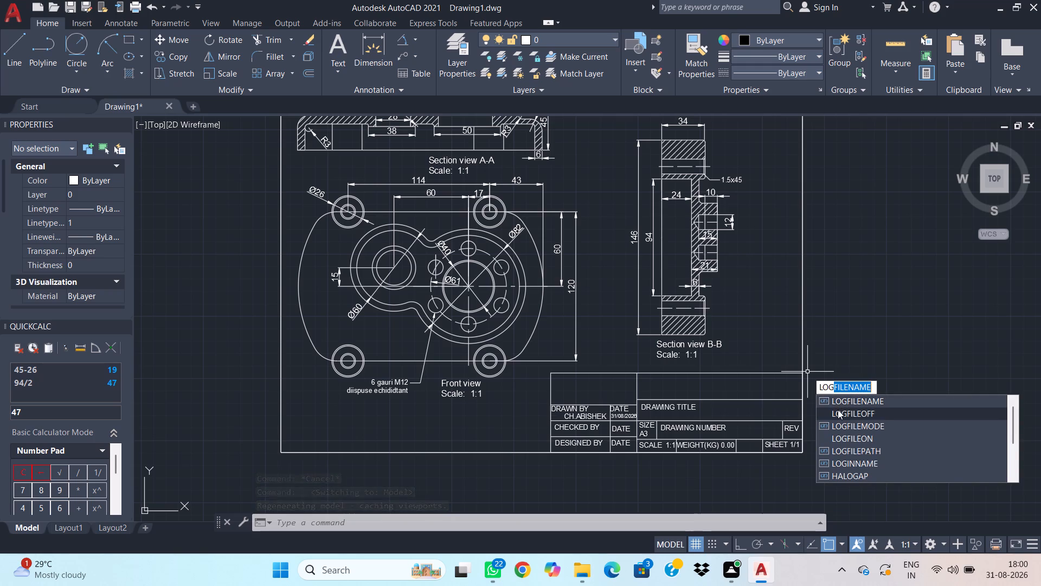
click(841, 402)
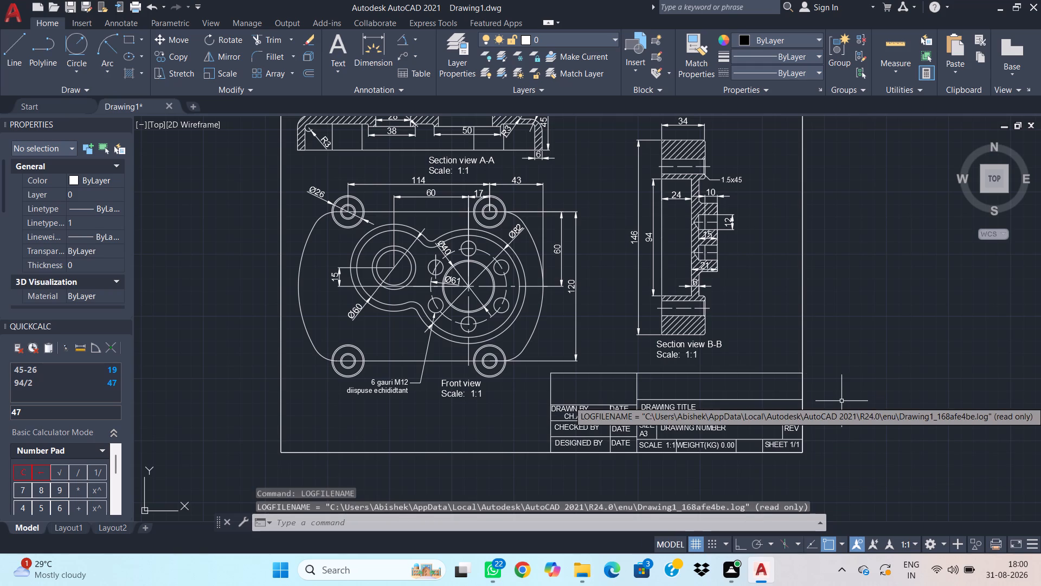
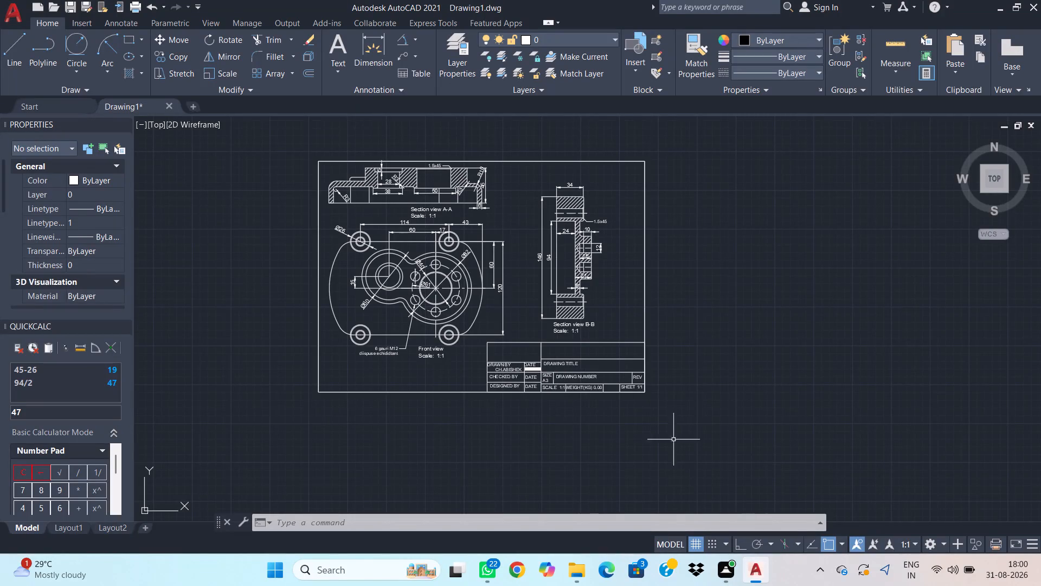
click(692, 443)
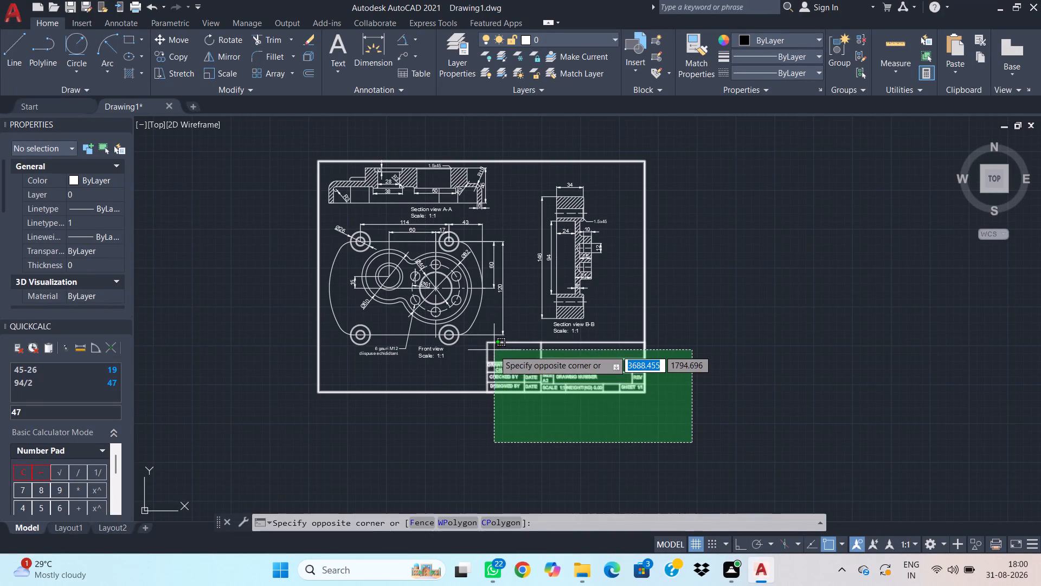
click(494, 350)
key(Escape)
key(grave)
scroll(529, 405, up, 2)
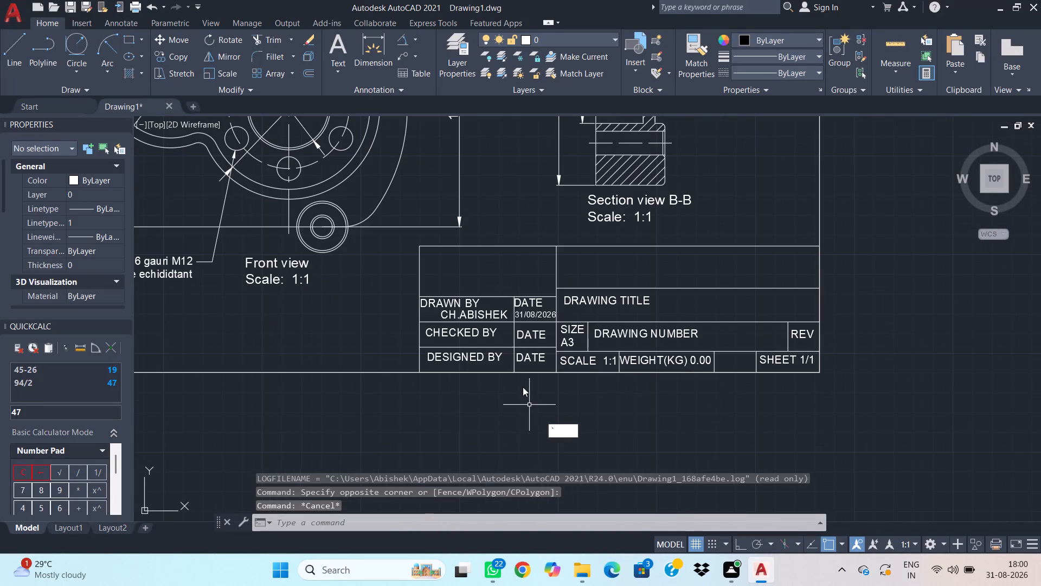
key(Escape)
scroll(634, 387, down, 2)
Copy the sheet border and the title block's main lines and labels to the clipboard.
click(746, 423)
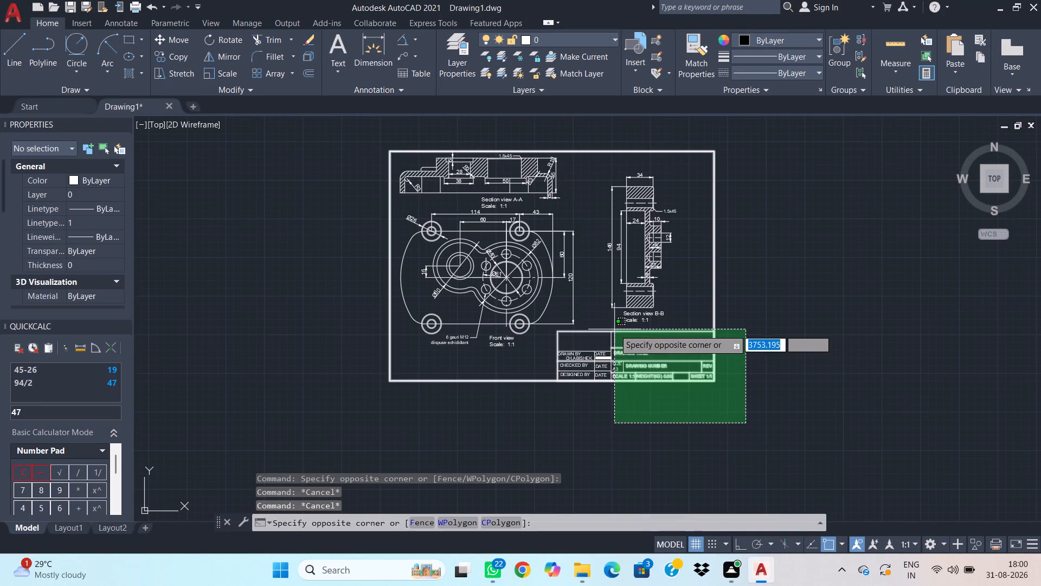
click(613, 328)
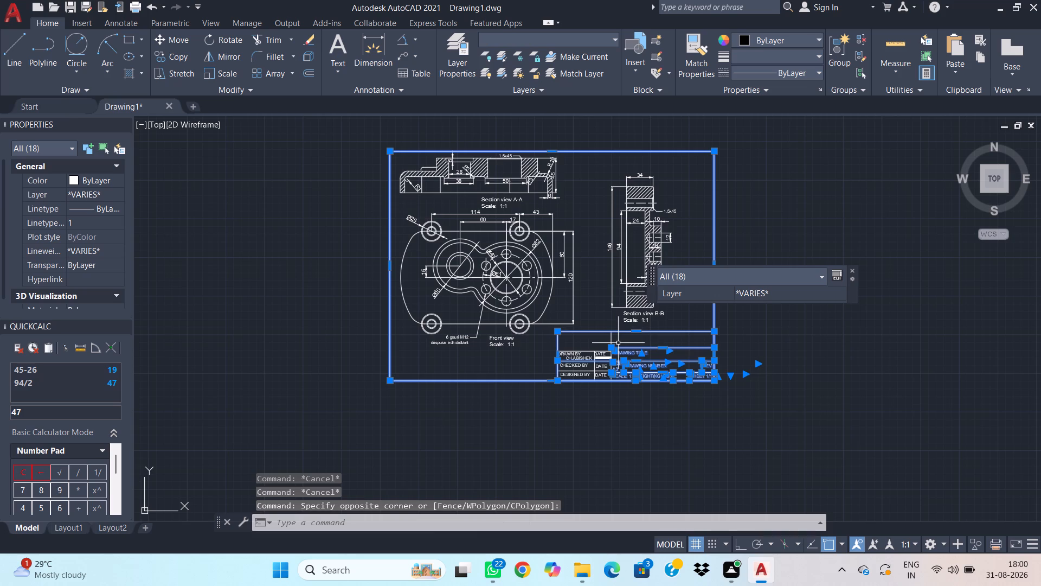
key(ctrl+c)
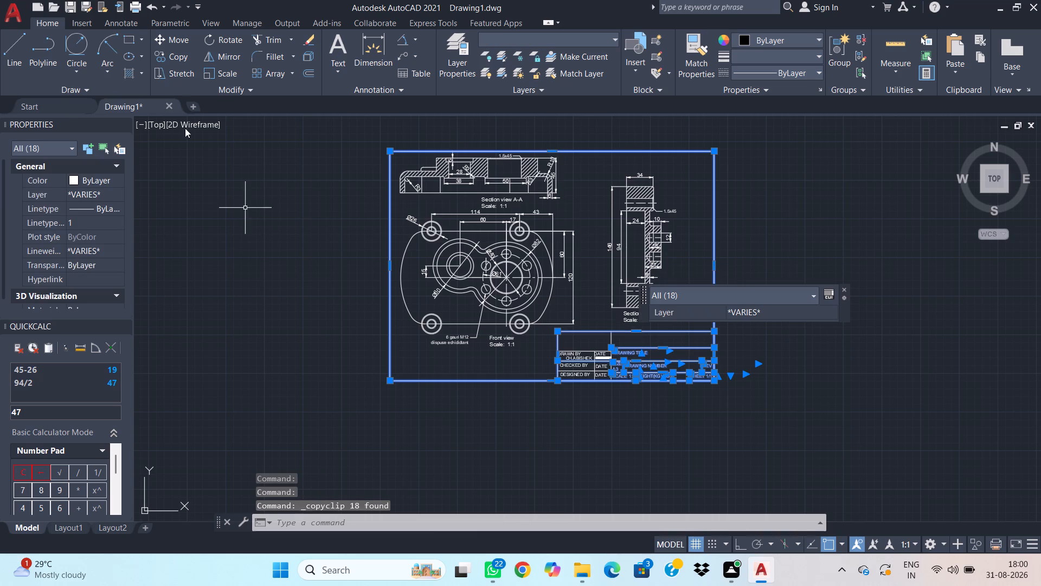
Create a new blank drawing and clear any active selection.
click(192, 103)
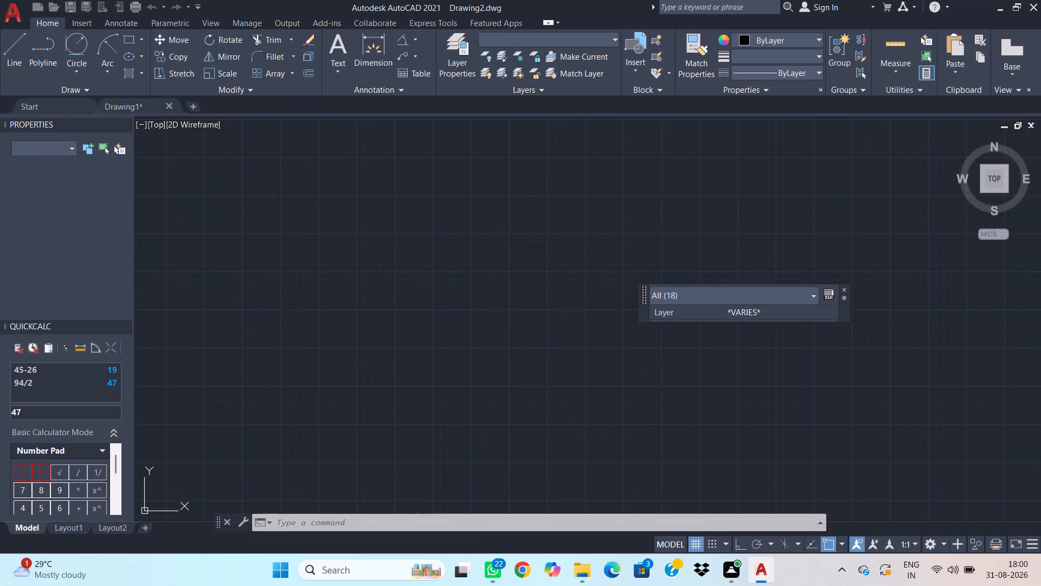
key(Escape)
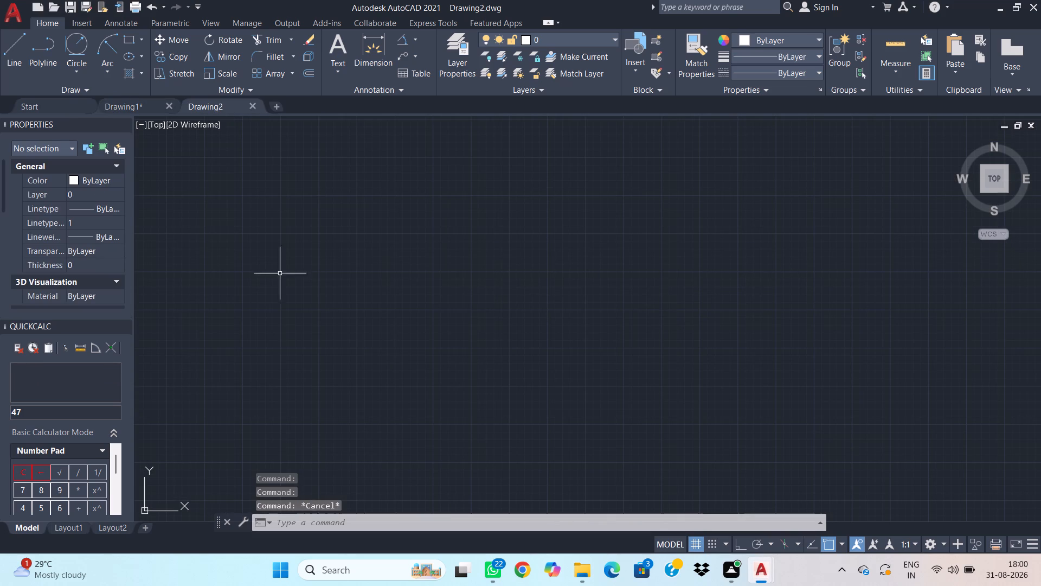
Set the new drawing's length unit precision to three decimal places (0.000).
text(un)
key(space)
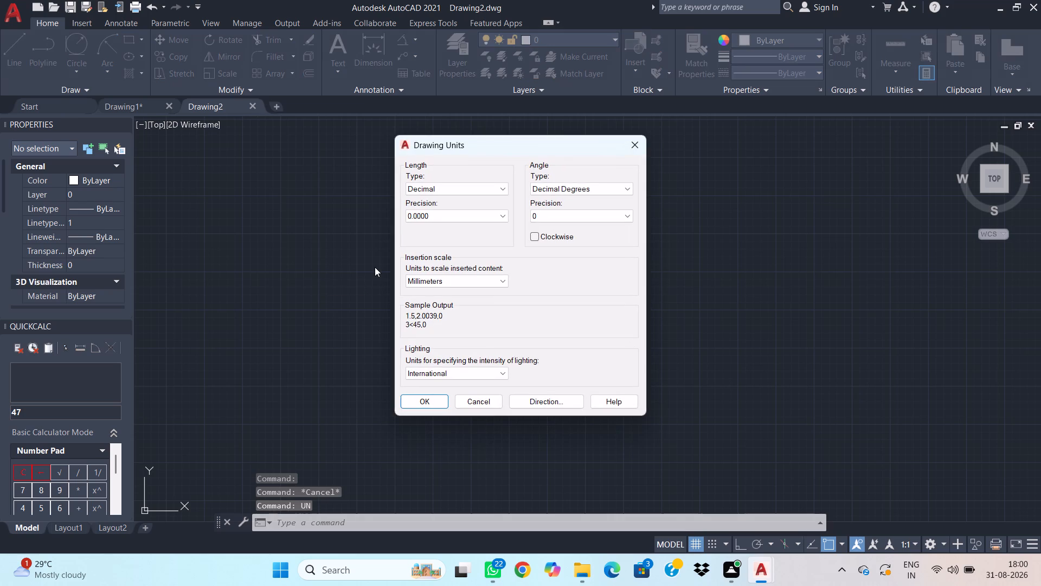
click(470, 217)
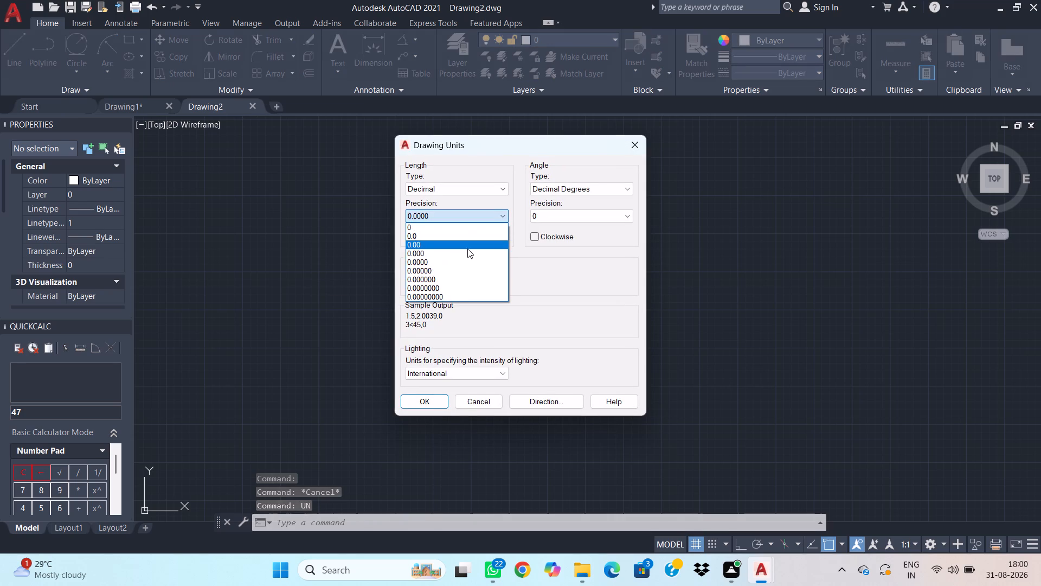
click(467, 257)
click(442, 398)
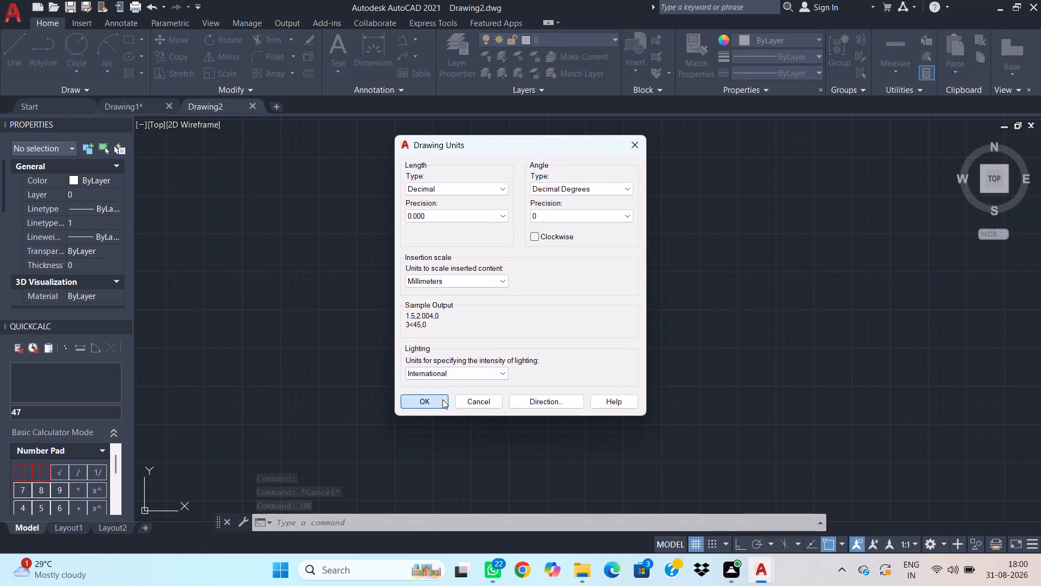
Open the ISO-25 dimension style for modification and set its arrow size to 5.
text(d)
key(space)
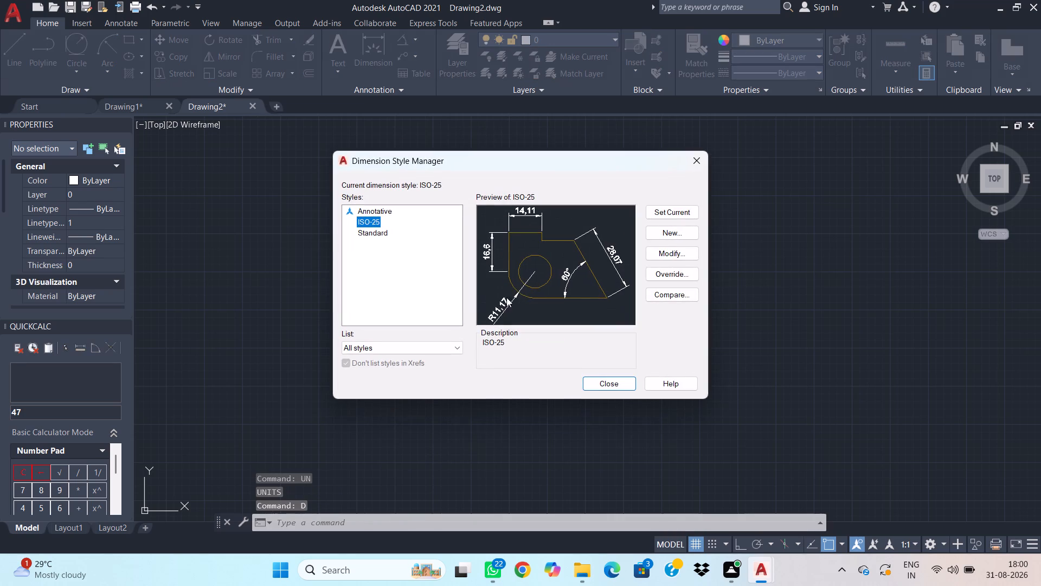
click(652, 251)
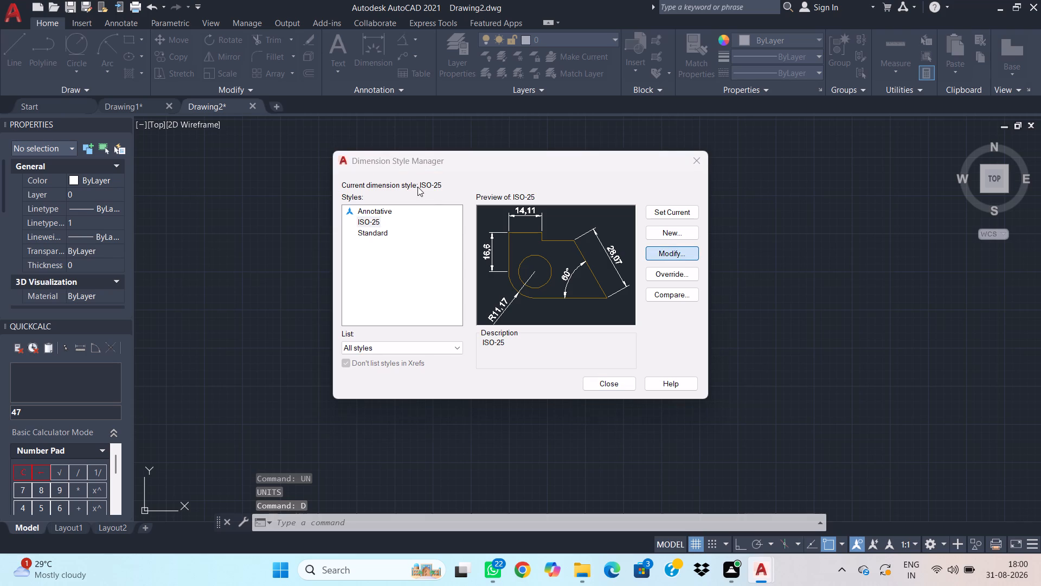
click(415, 129)
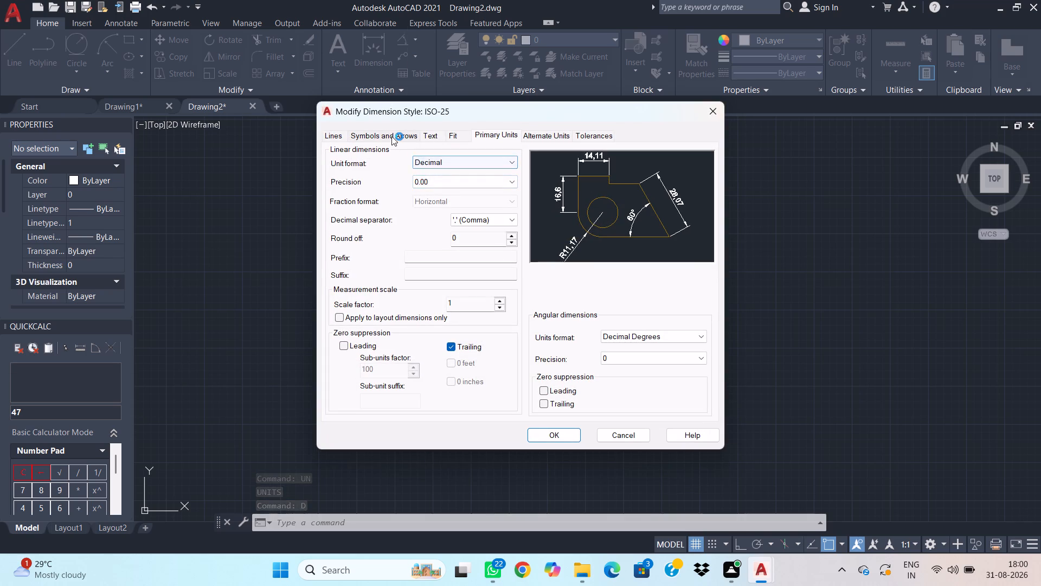
click(391, 136)
double_click(369, 265)
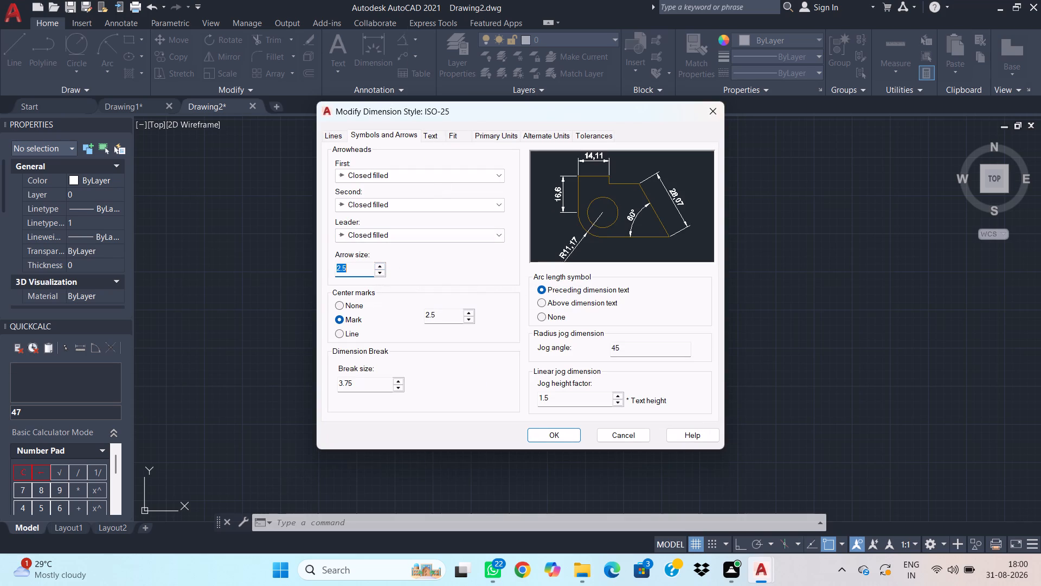
key(5)
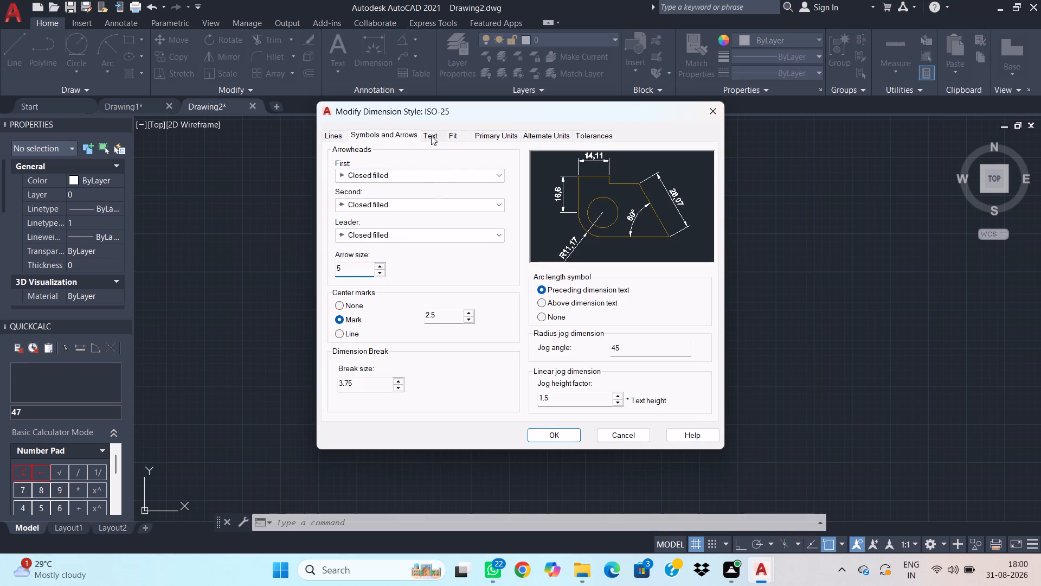
Set the ISO-25 dimension style's text height to 5.
click(431, 136)
triple_click(487, 233)
double_click(487, 233)
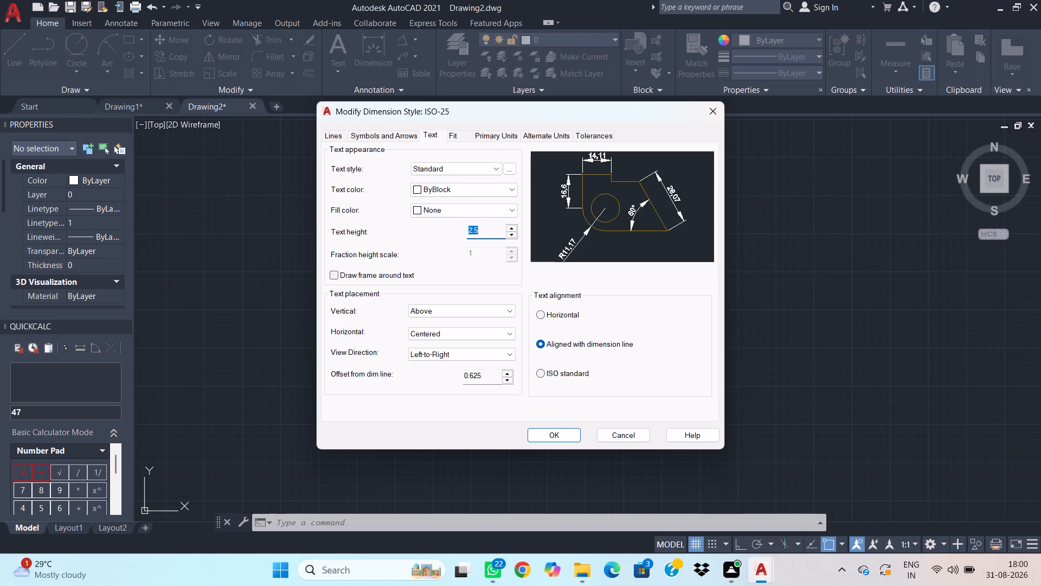
click(487, 233)
key(5)
key(Return)
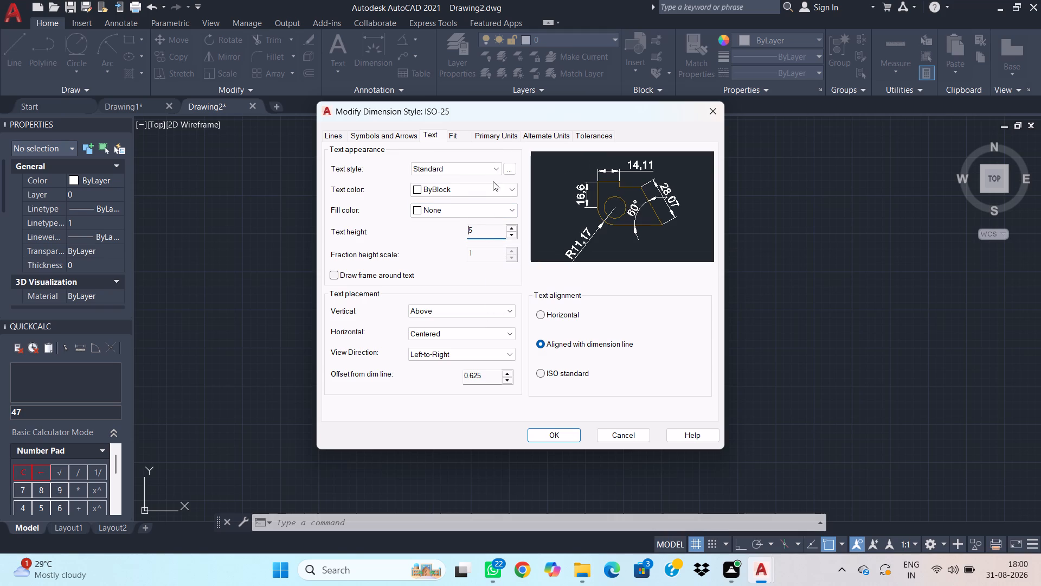
Set the ISO-25 style's linear dimension precision to 0, make the style current, and close the style manager.
click(501, 139)
click(491, 171)
click(490, 182)
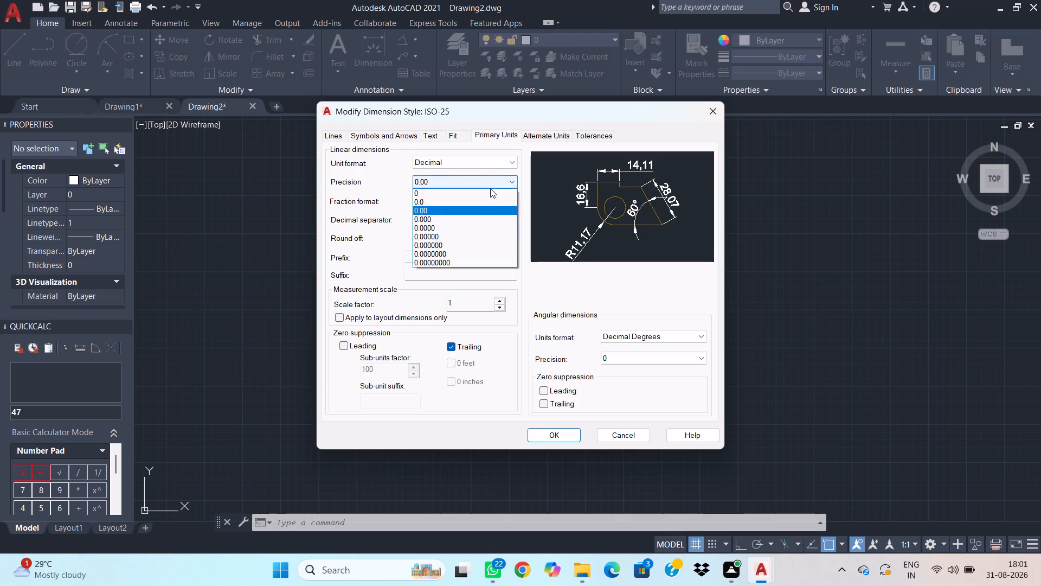
click(490, 194)
click(571, 436)
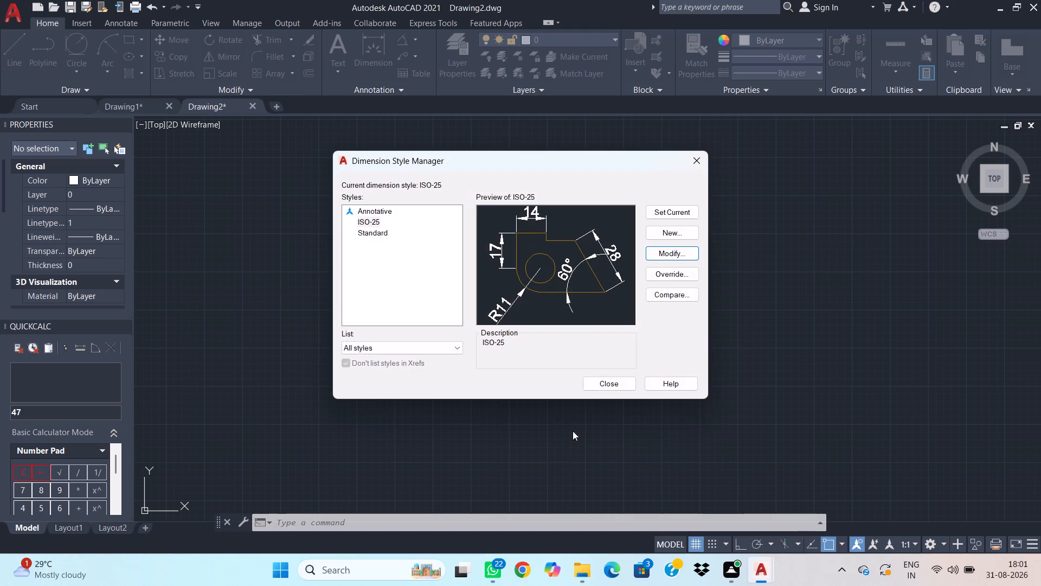
click(679, 207)
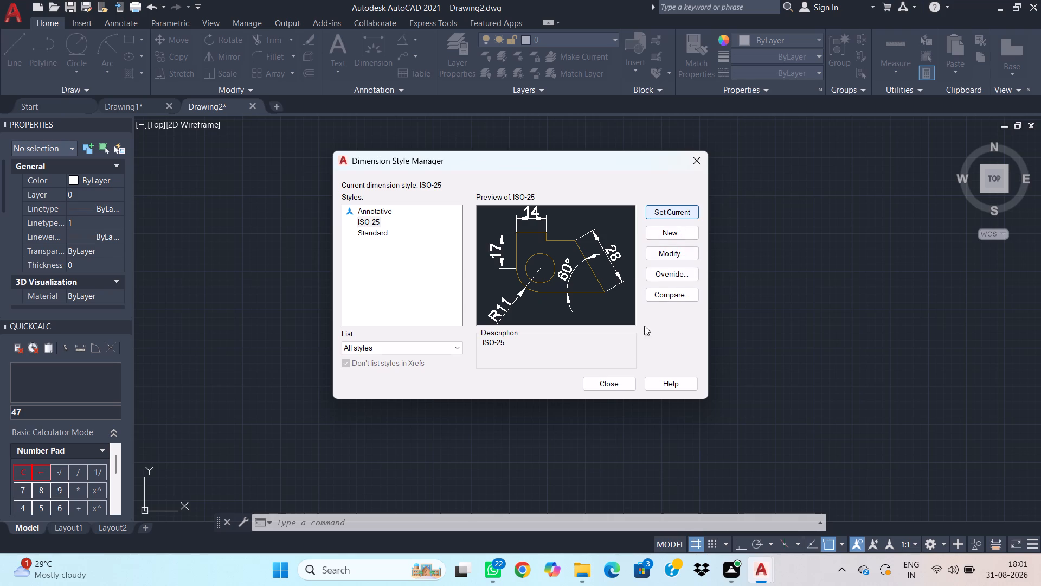
click(609, 396)
click(608, 387)
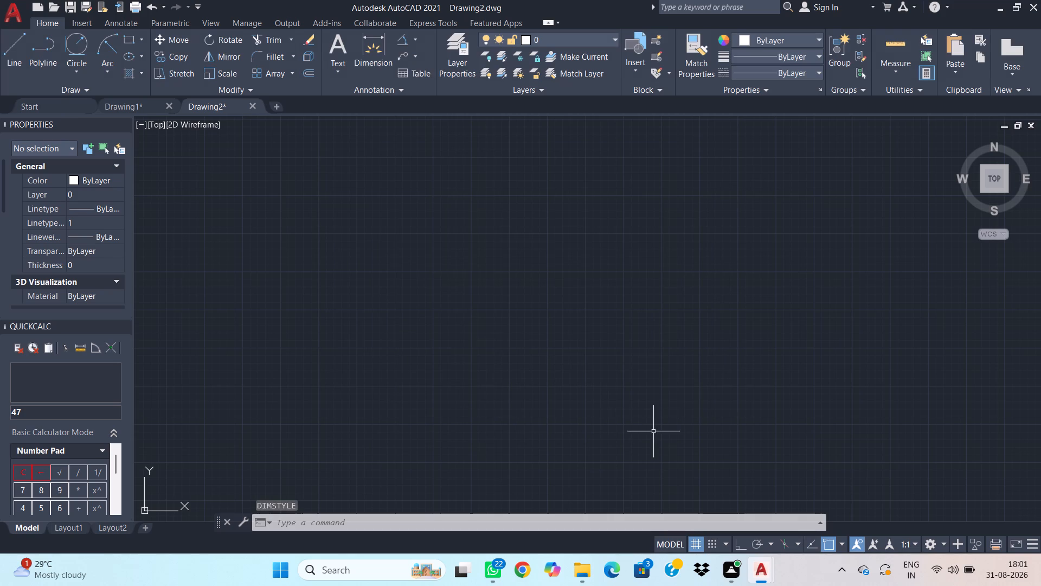
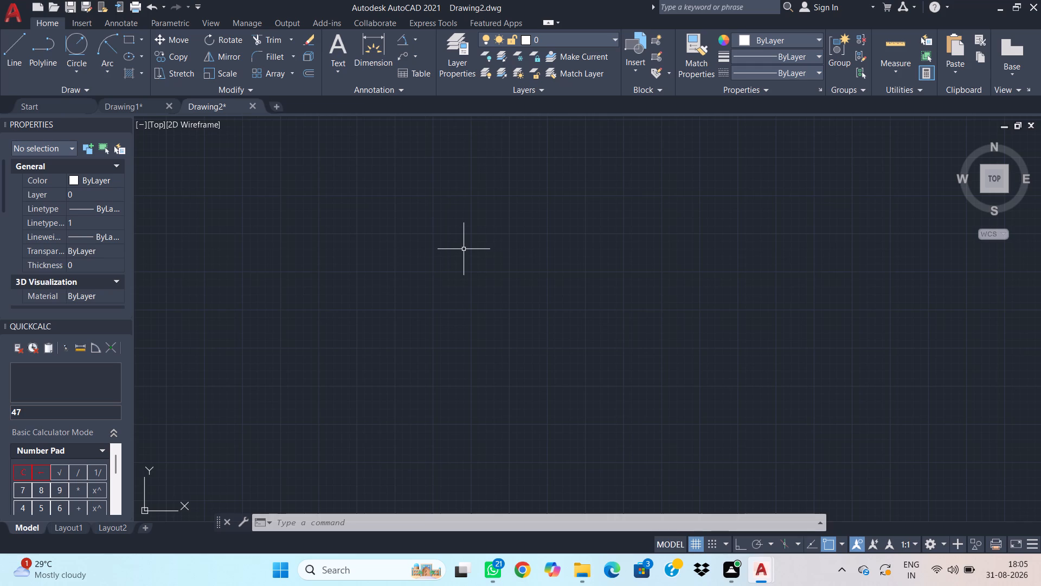
Draw a circle in the empty model space, up and to the positive-X side of the origin.
scroll(480, 267, down, 1)
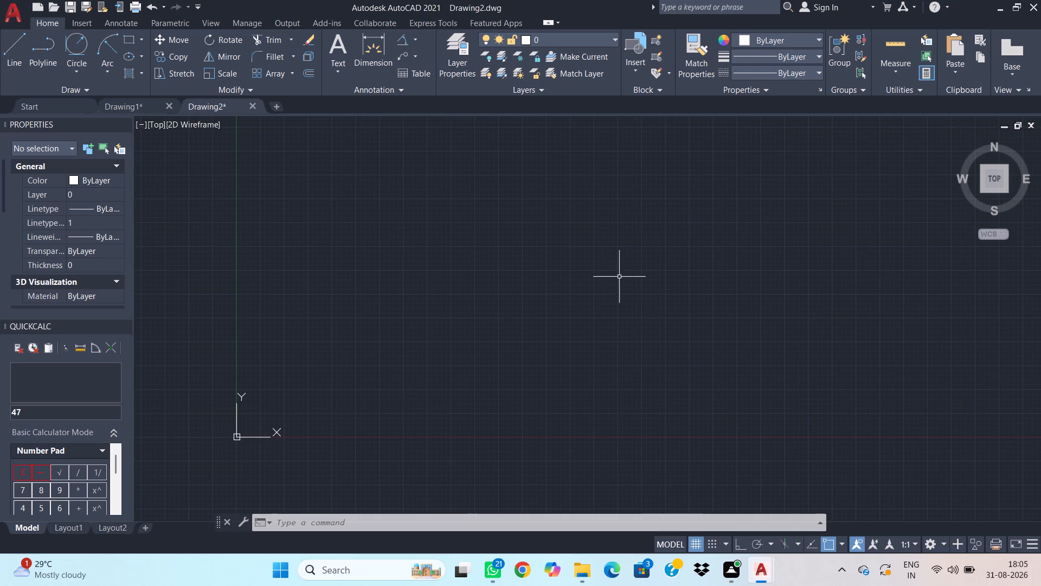
middle_drag(644, 273, 556, 261)
text(c)
key(space)
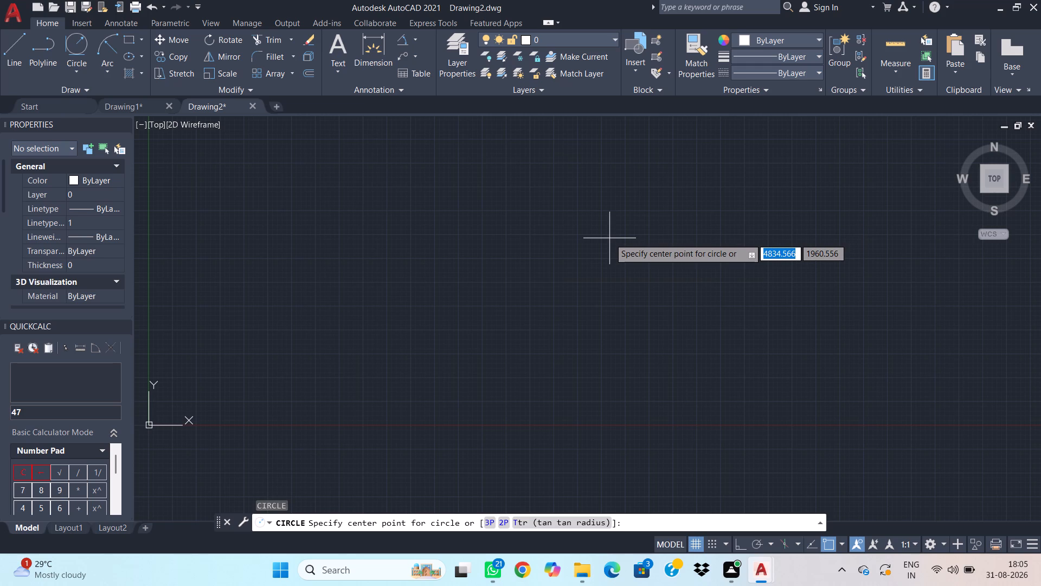
click(594, 306)
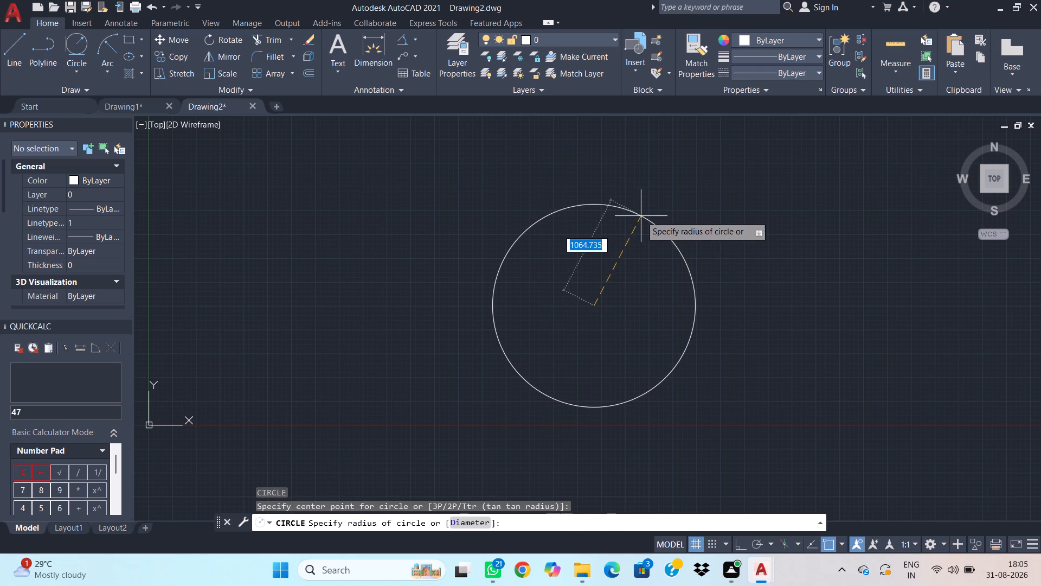
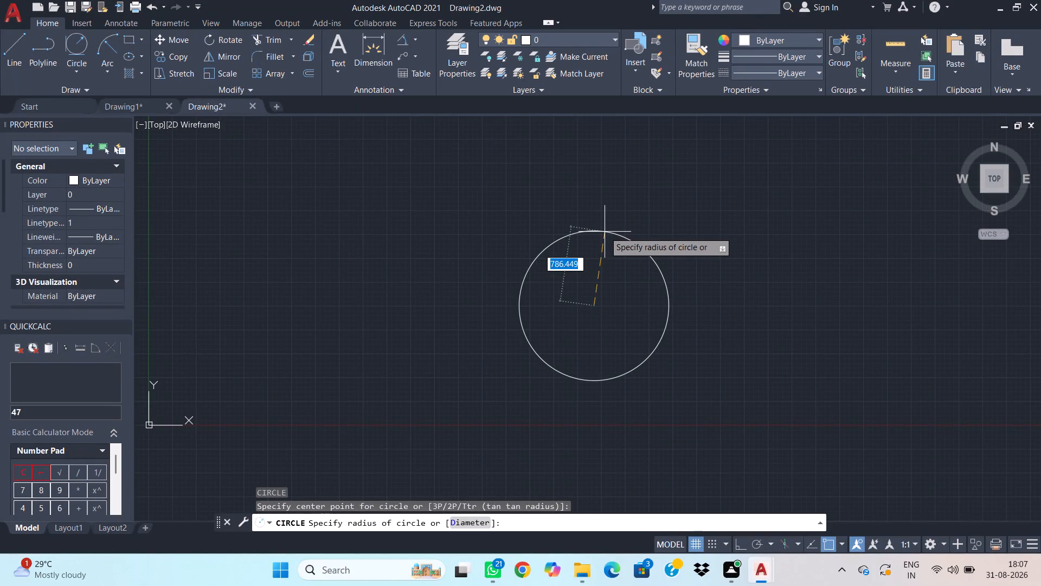
Finish the circle with a diameter of 44.
text(d 44)
key(Return)
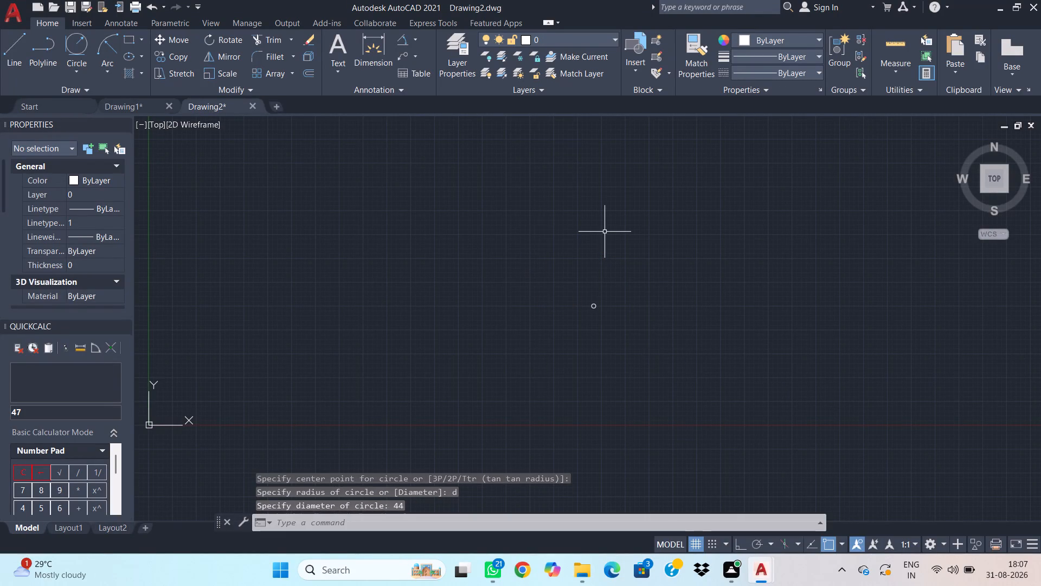
Draw a 28-diameter circle concentric with the 44-diameter circle.
scroll(600, 243, up, 3)
scroll(602, 294, up, 1)
scroll(574, 313, down, 3)
middle_drag(602, 400, 640, 310)
scroll(636, 294, up, 5)
middle_drag(589, 262, 625, 228)
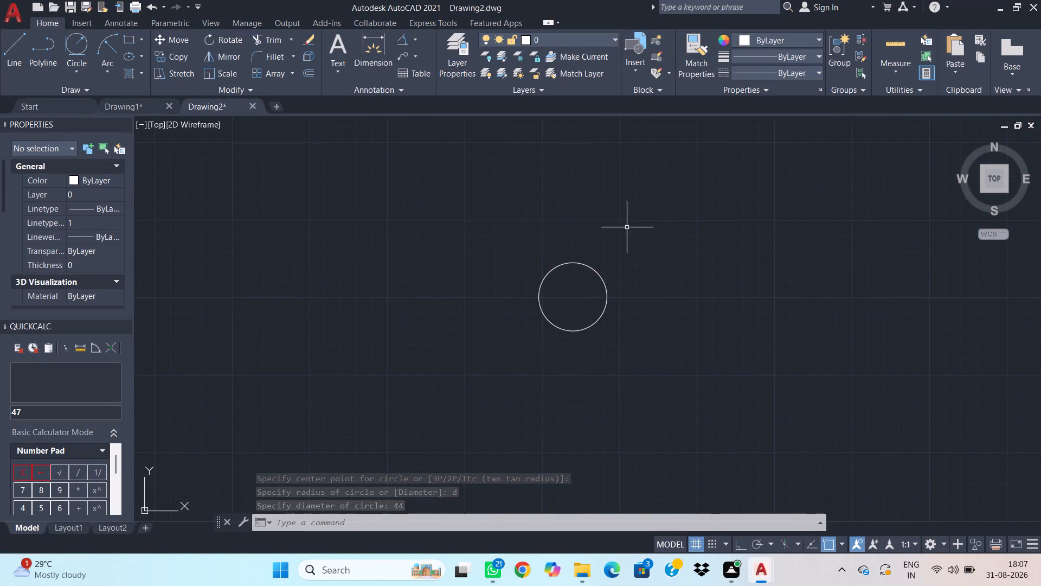
scroll(623, 245, up, 1)
text(c)
key(space)
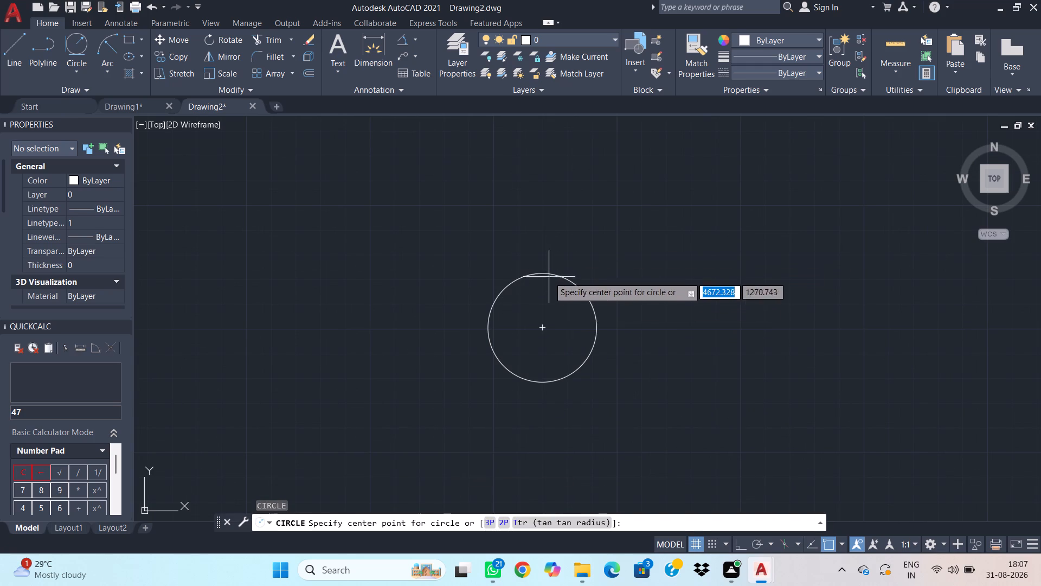
click(545, 331)
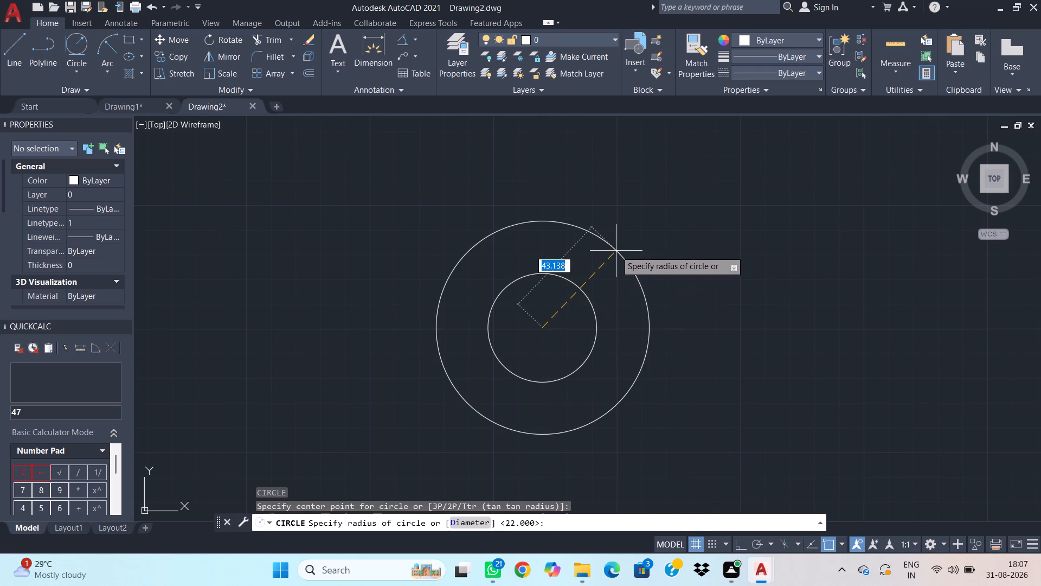
text(d)
key(space)
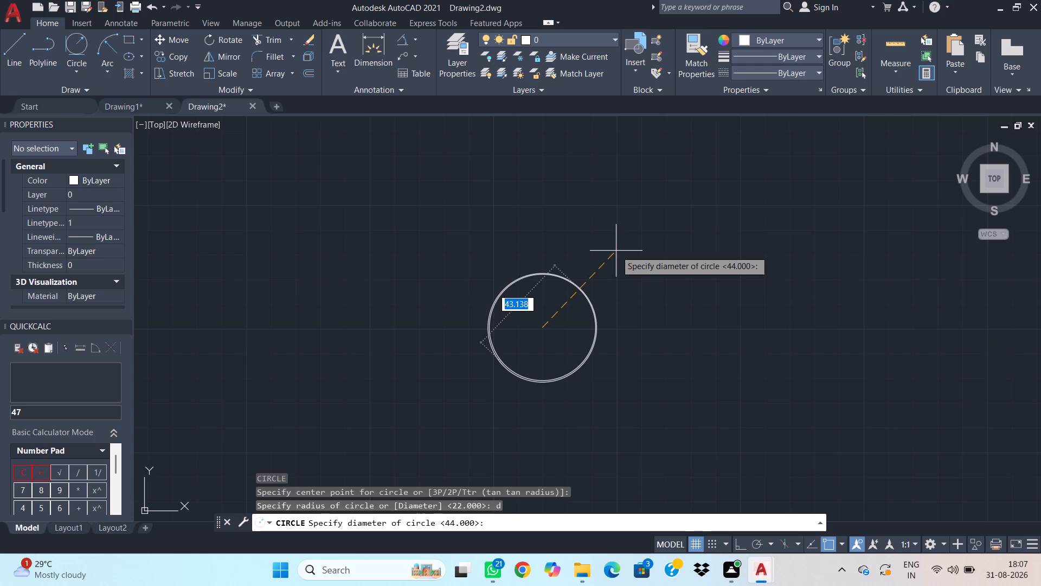
text(28)
key(Return)
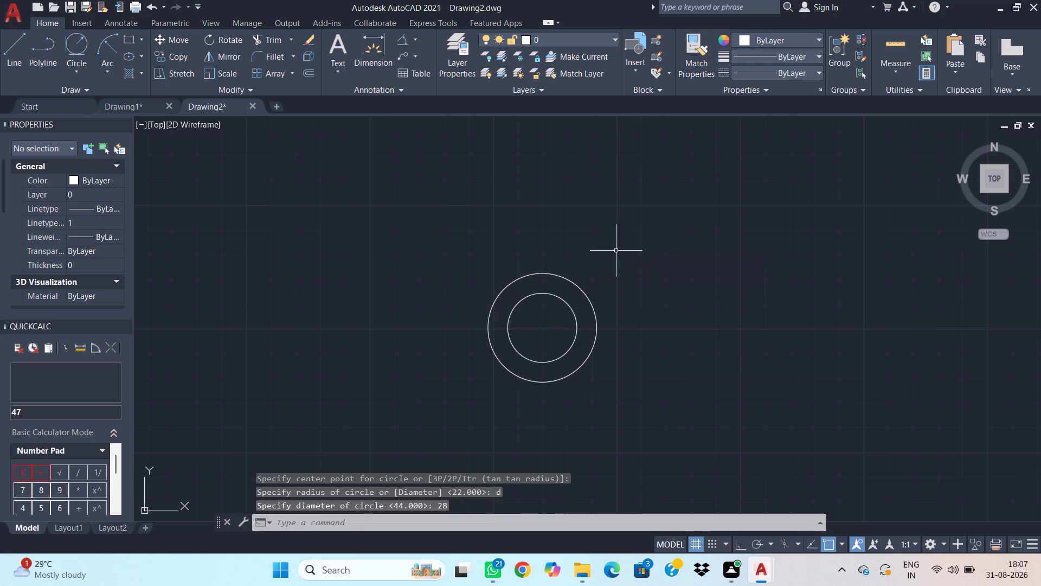
Draw a third concentric circle with a radius of 27 around the same centre.
middle_drag(681, 260, 593, 288)
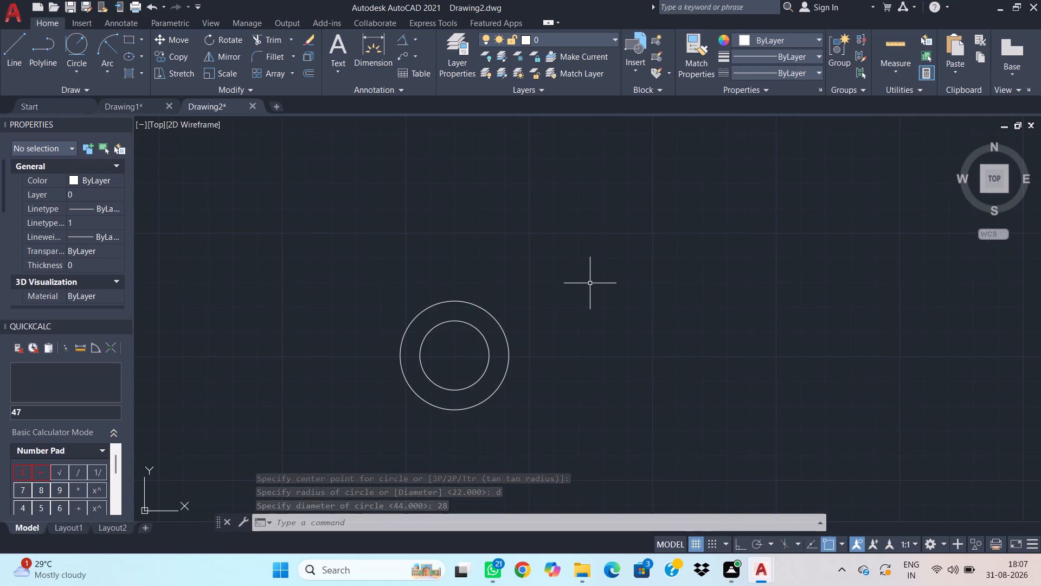
text(c)
key(space)
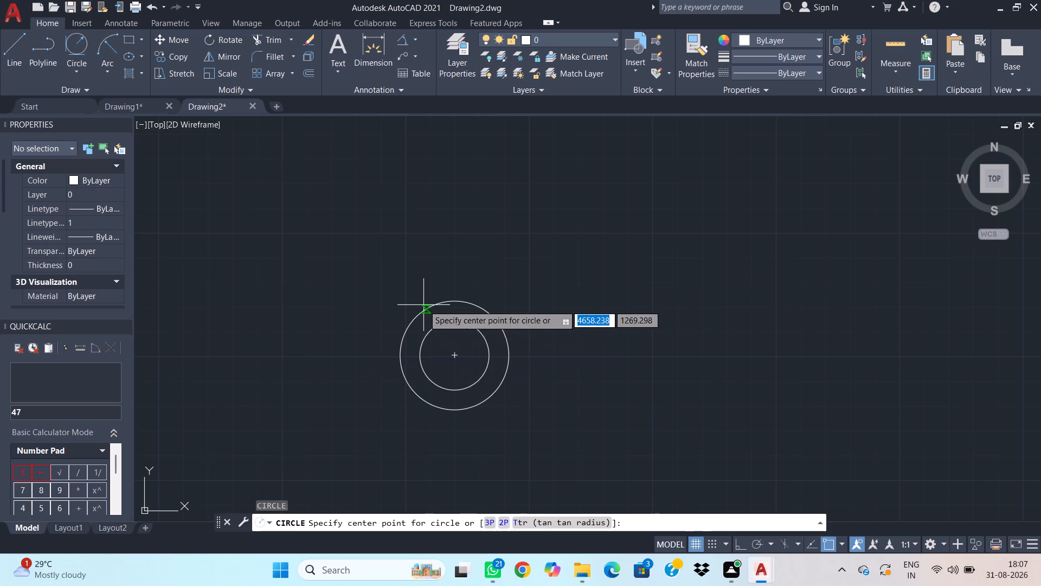
click(455, 352)
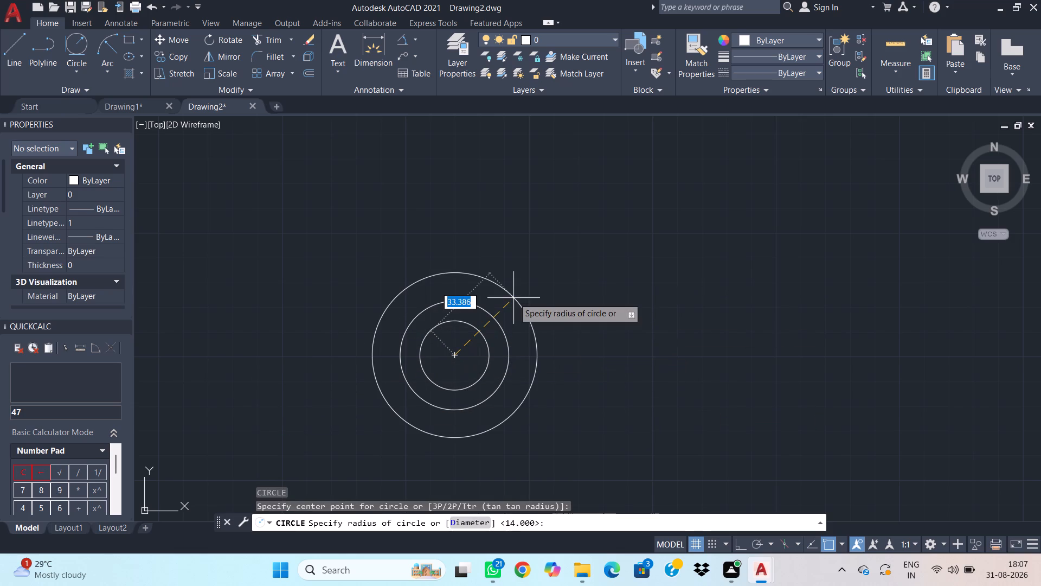
text(27)
key(Return)
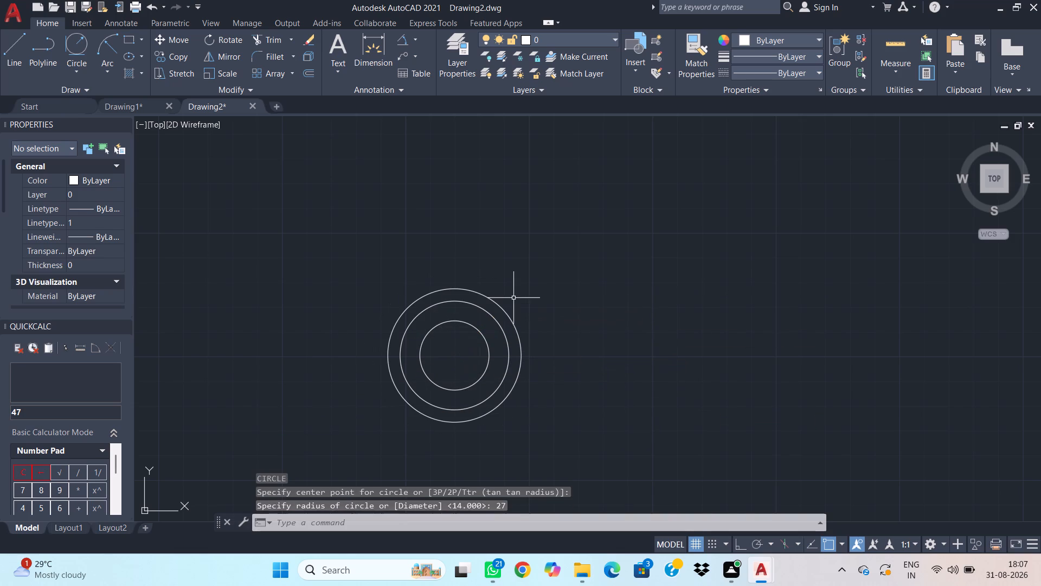
Draw a small circle of diameter 7 at the common centre of the concentric circles.
middle_drag(601, 286, 571, 317)
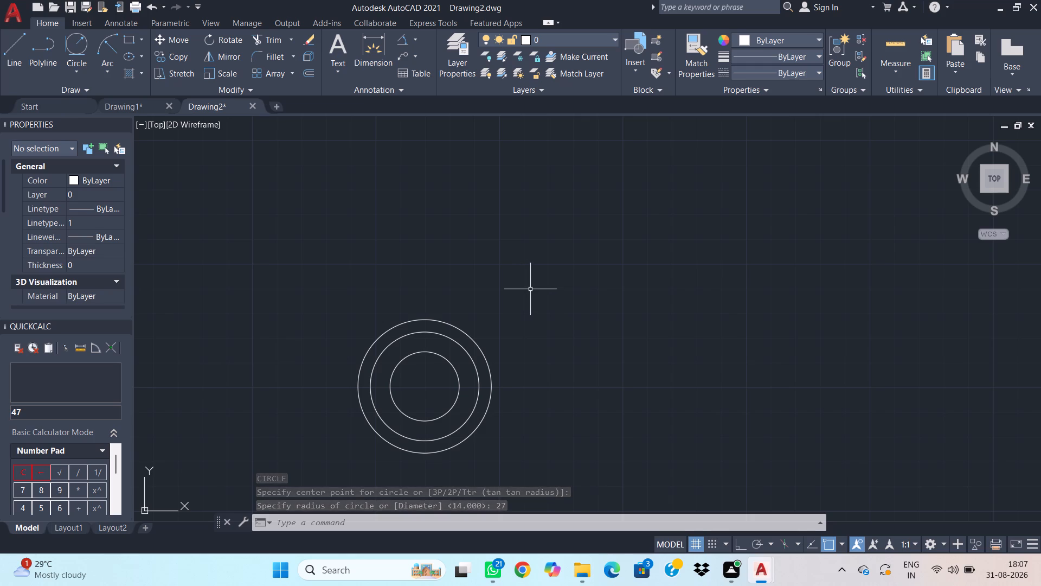
text(c)
key(space)
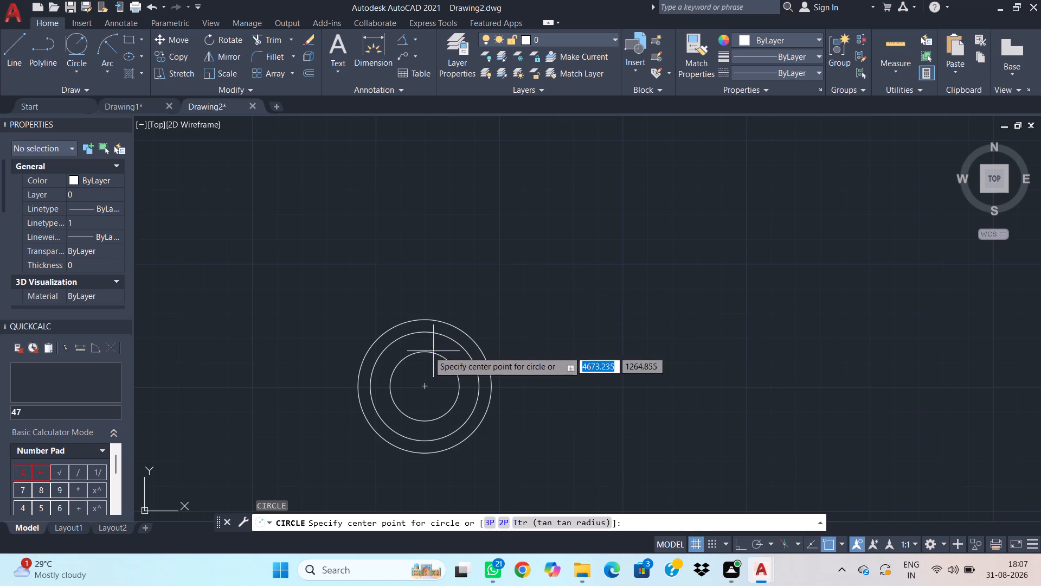
drag(424, 388, 426, 381)
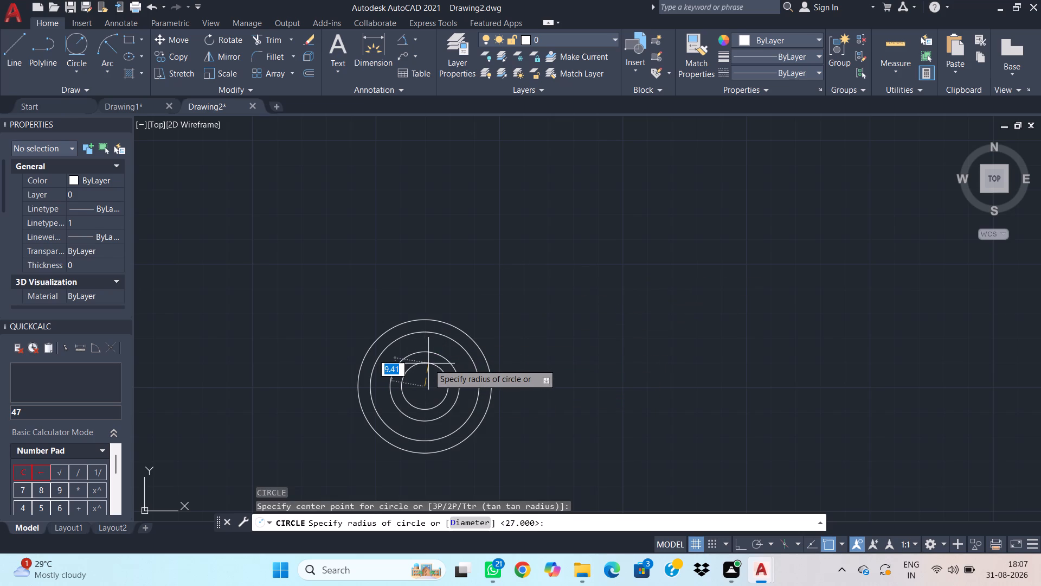
text(d)
key(space)
key(7)
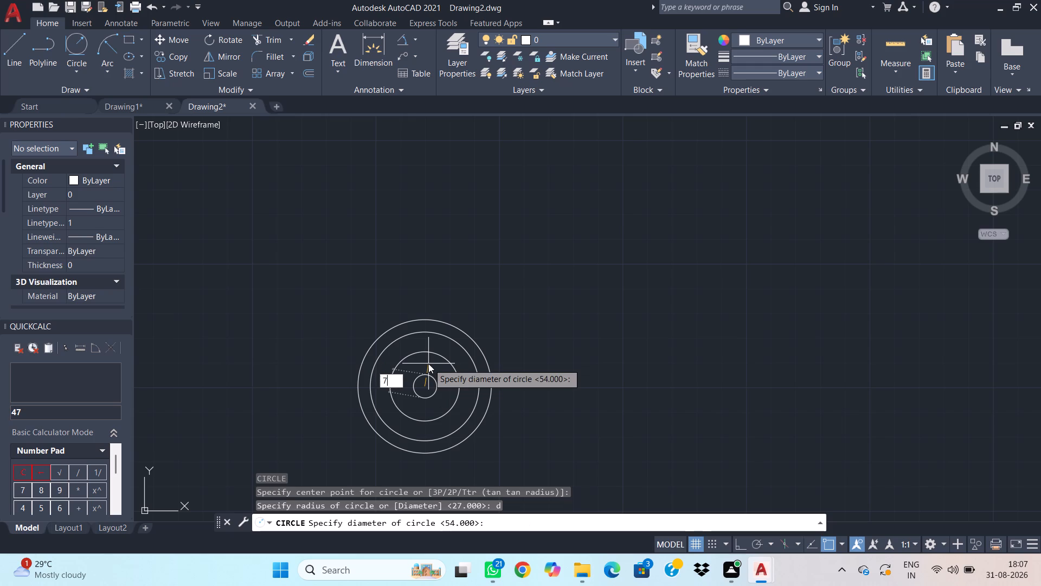
key(Return)
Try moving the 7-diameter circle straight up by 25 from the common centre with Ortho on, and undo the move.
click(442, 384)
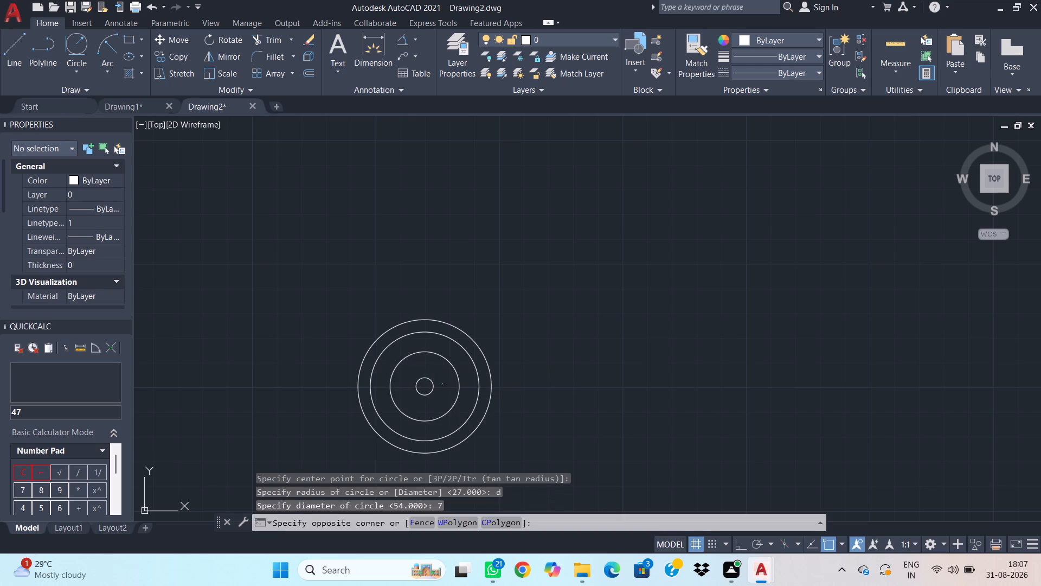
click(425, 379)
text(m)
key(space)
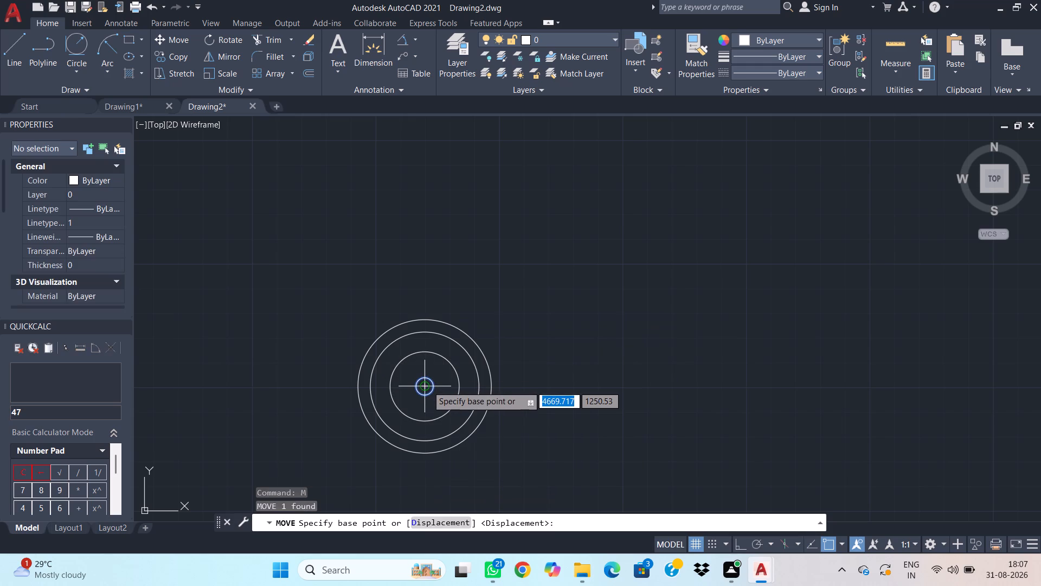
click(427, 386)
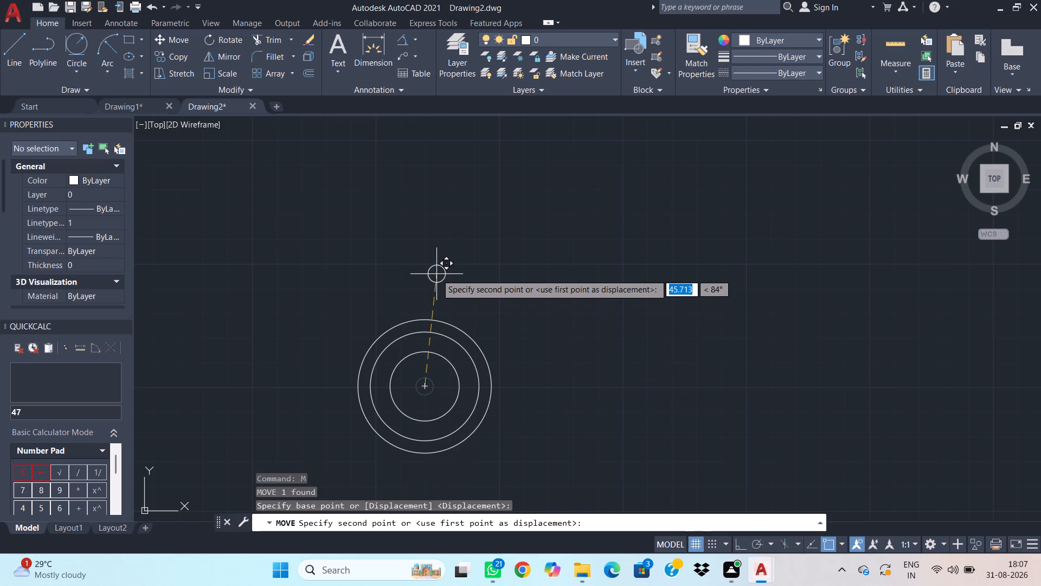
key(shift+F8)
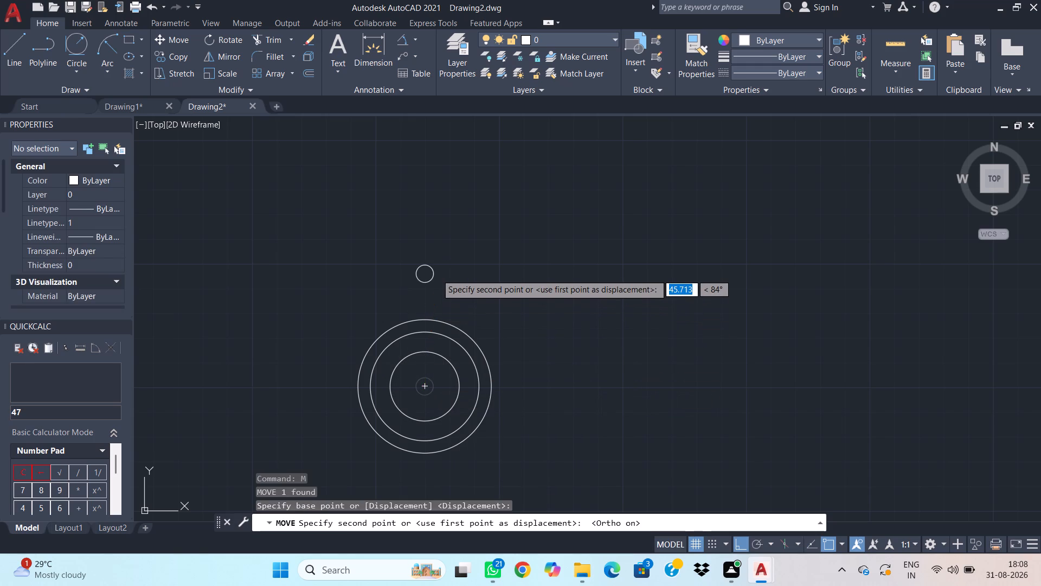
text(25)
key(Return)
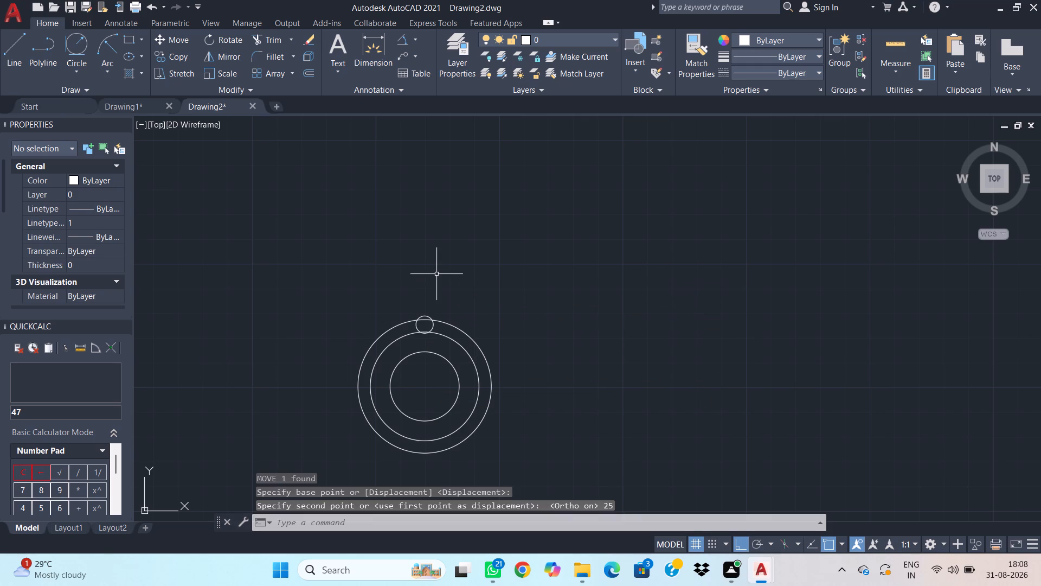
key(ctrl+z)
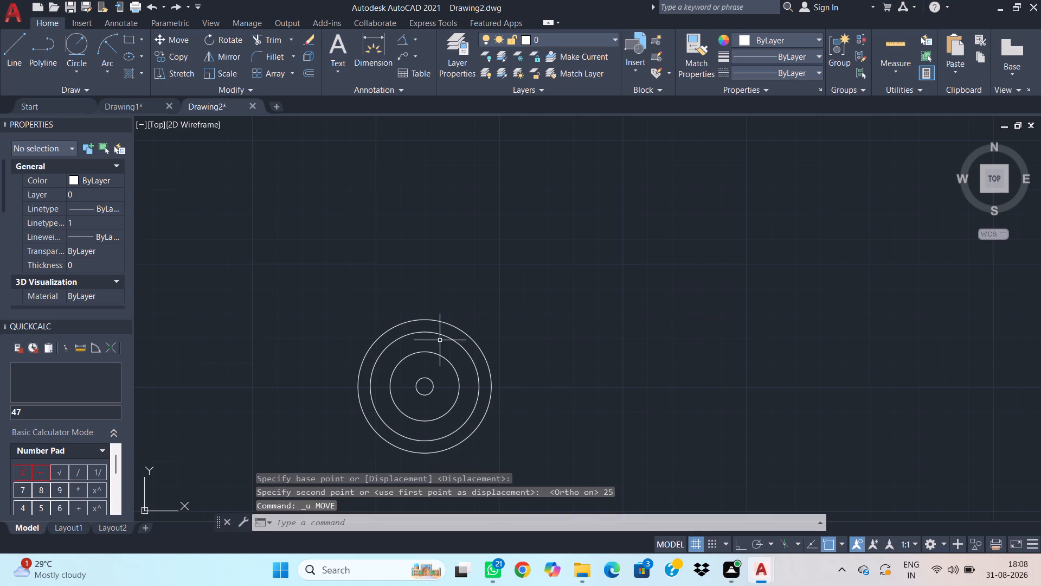
Turn Ortho on and move the 7-diameter circle straight up from the common centre.
click(435, 387)
click(421, 377)
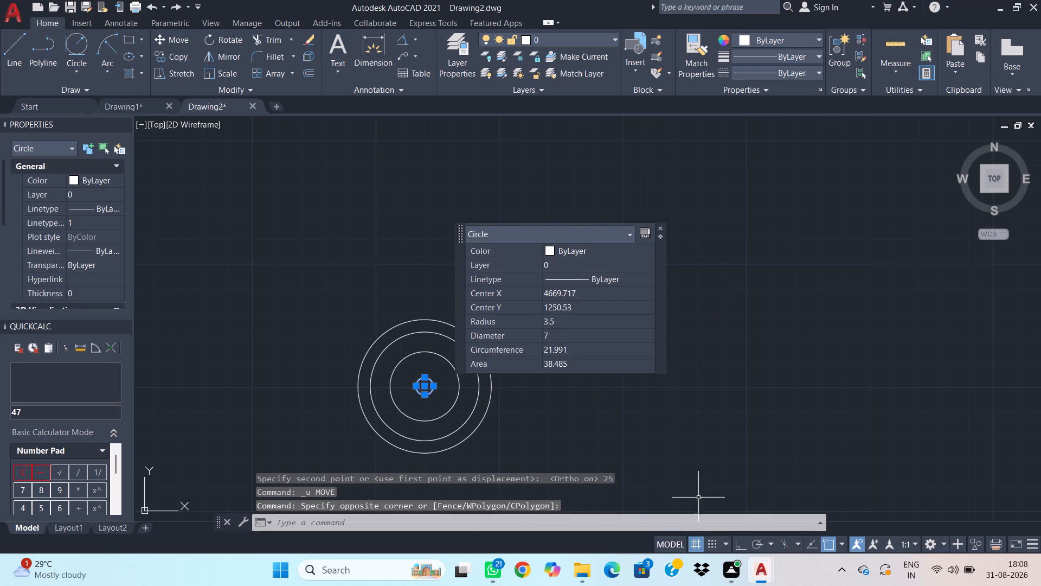
click(735, 544)
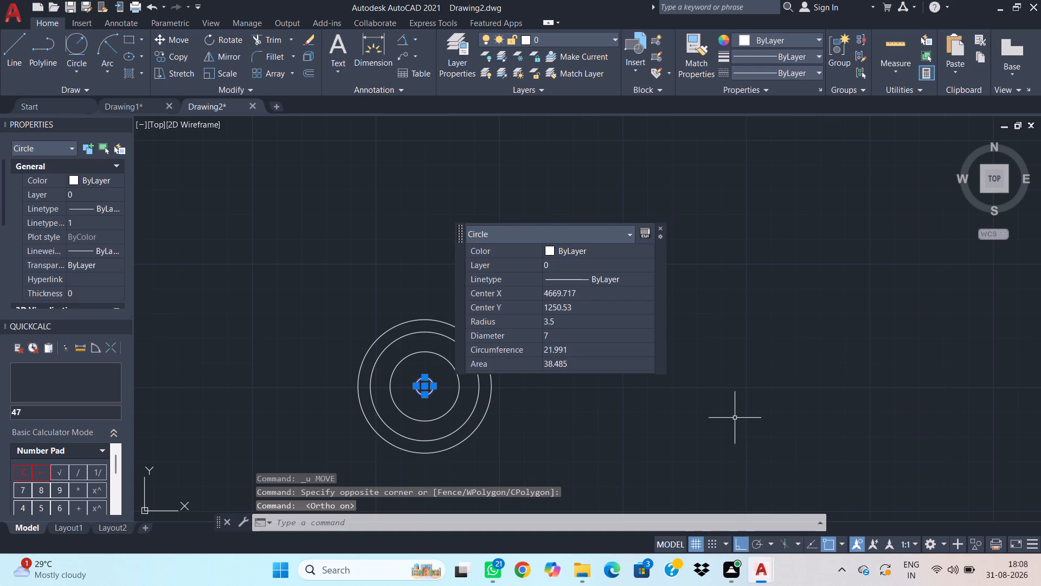
text(m)
key(space)
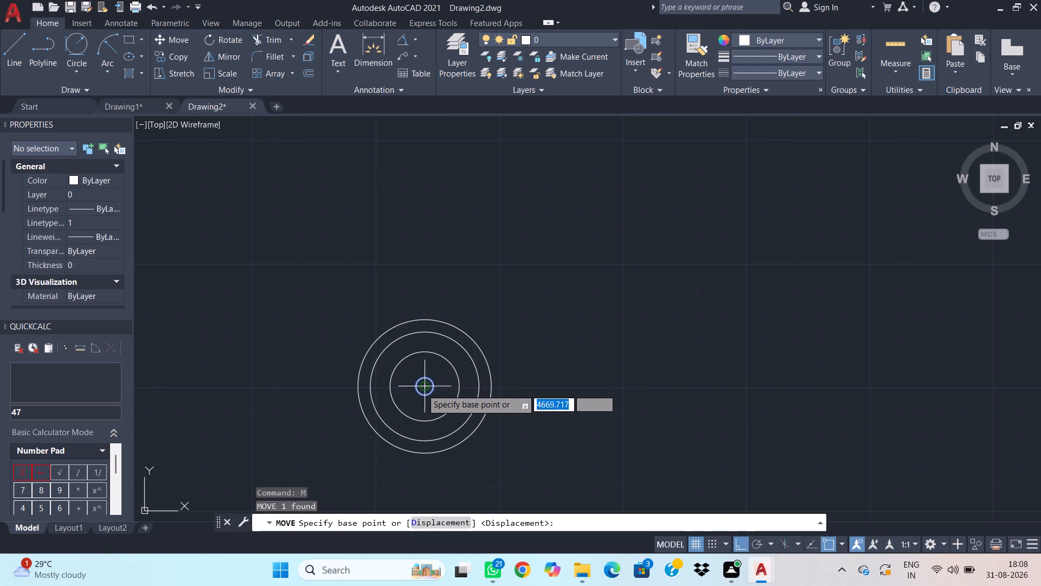
click(422, 386)
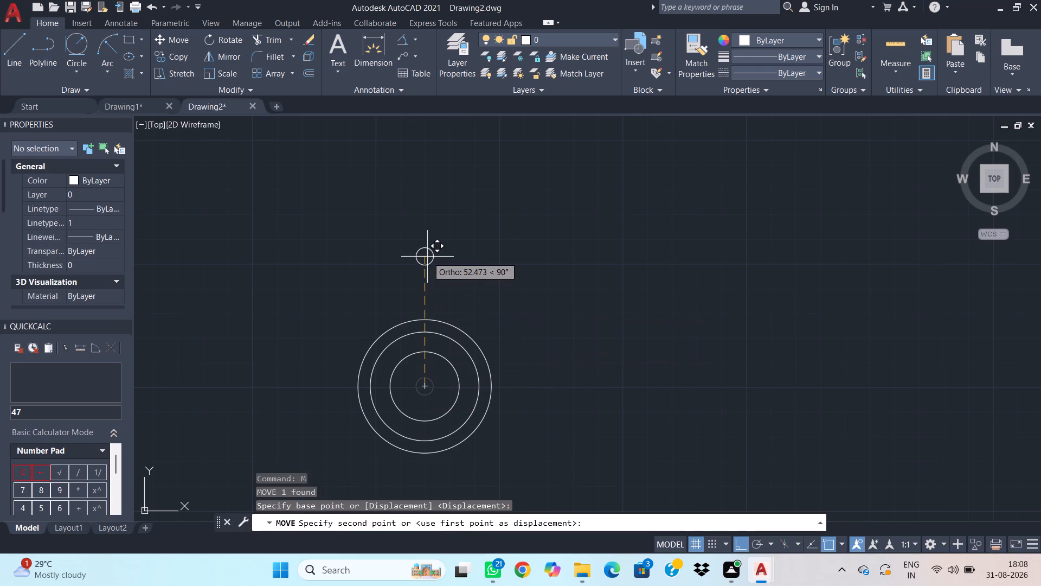
text(25)
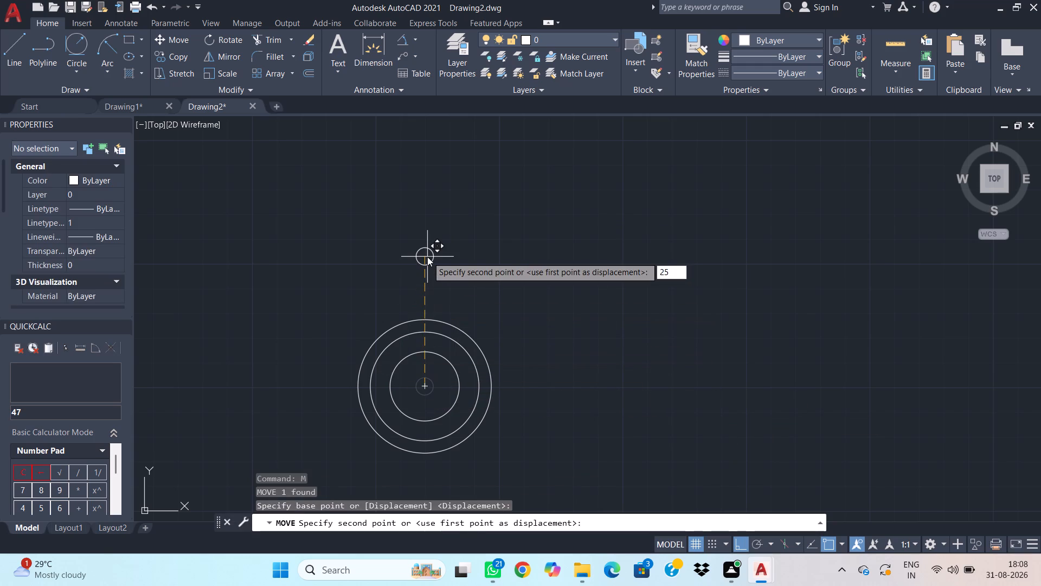
key(BackSpace)
key(BackSpace)
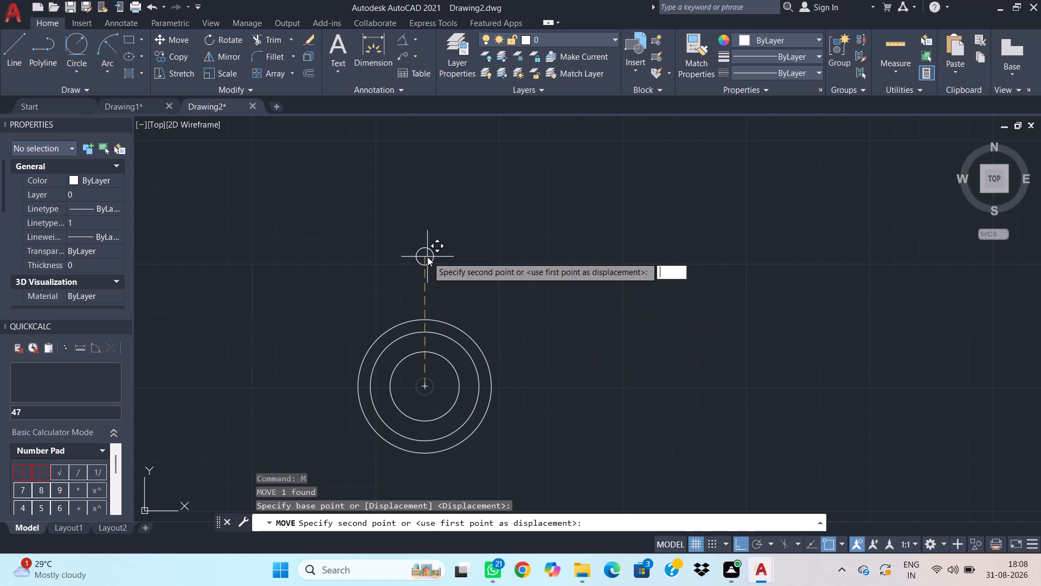
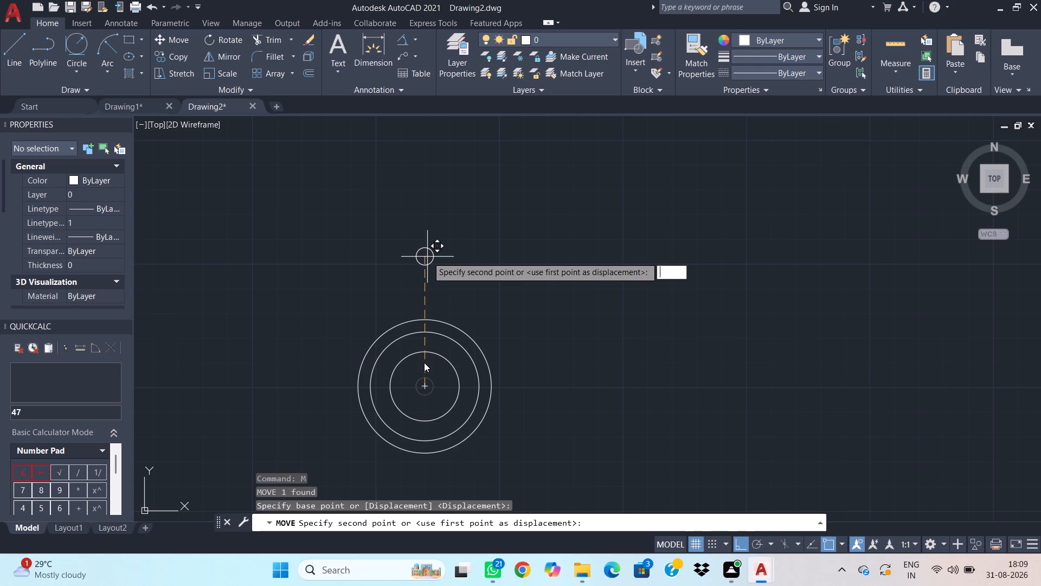
Draw a vertical line of length 40 straight up from the common centre of the concentric circles.
key(Escape)
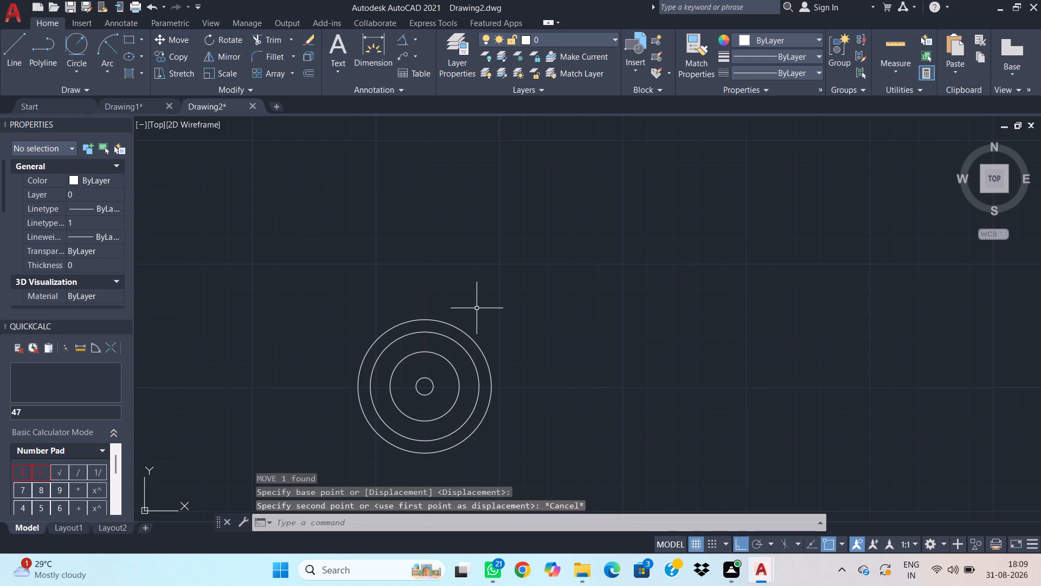
scroll(477, 308, up, 1)
text(l)
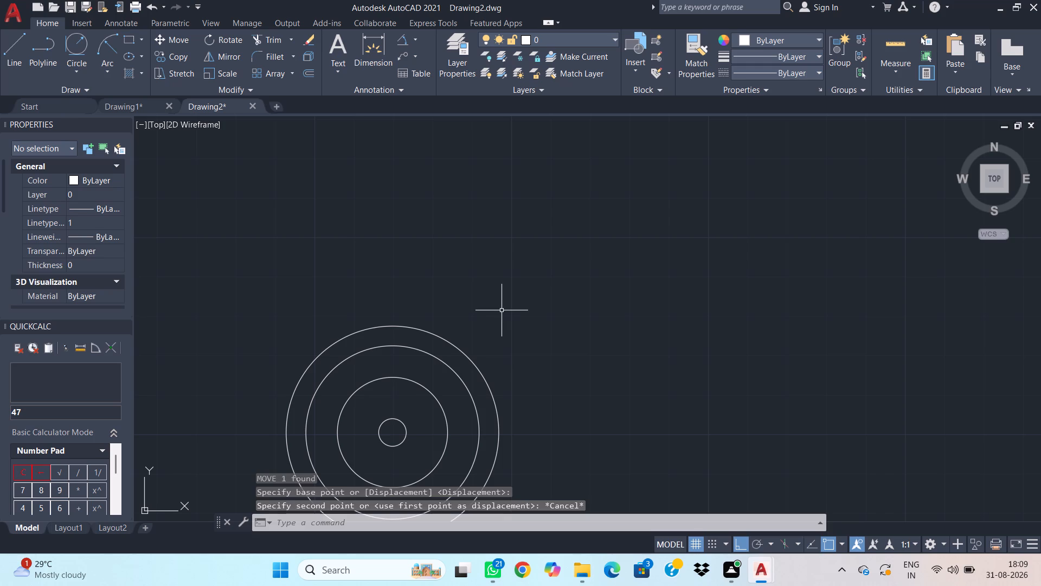
key(space)
middle_drag(516, 391, 660, 292)
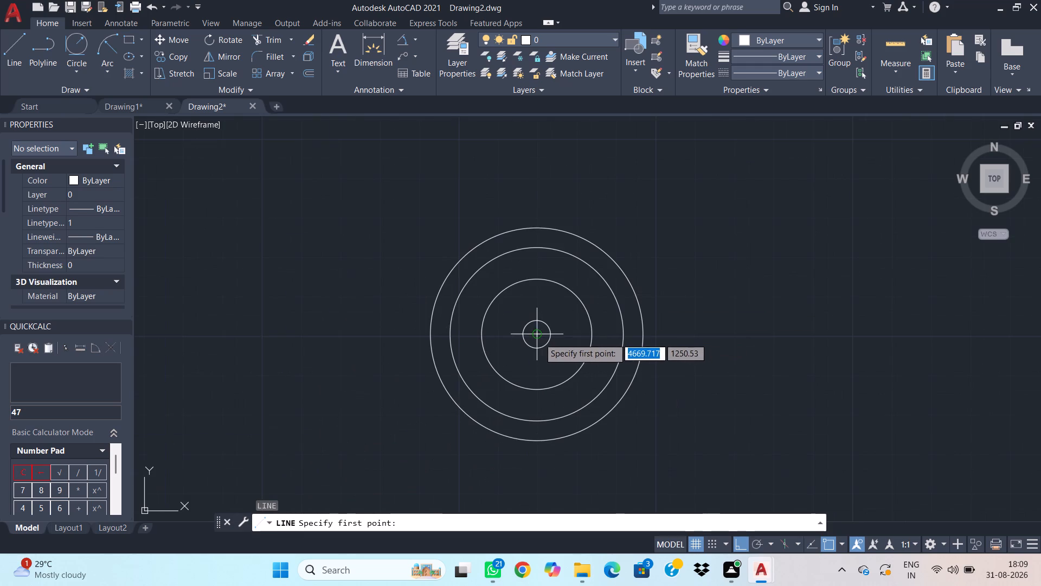
drag(538, 335, 538, 330)
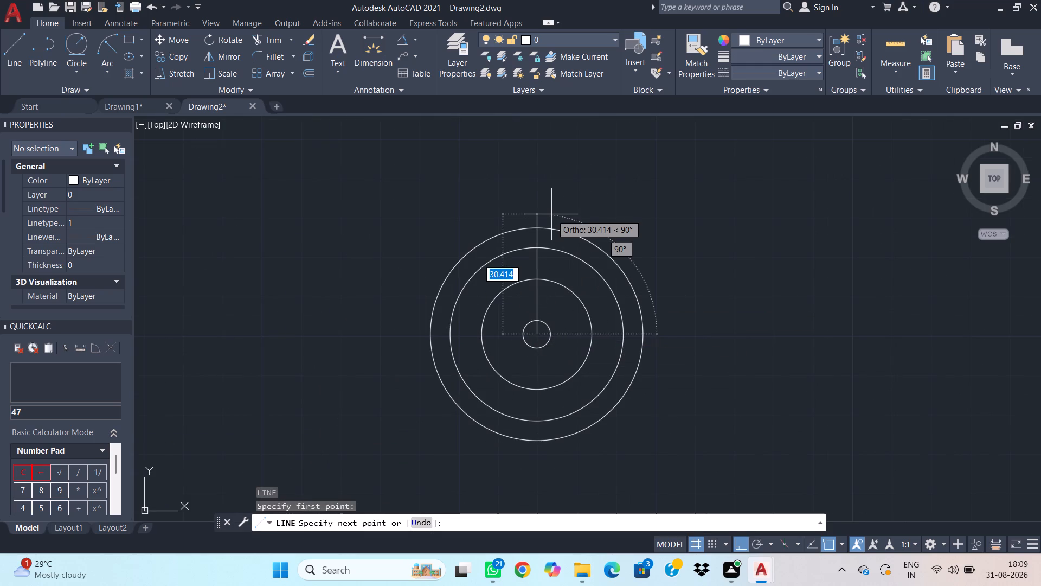
text(40)
key(Return)
key(Escape)
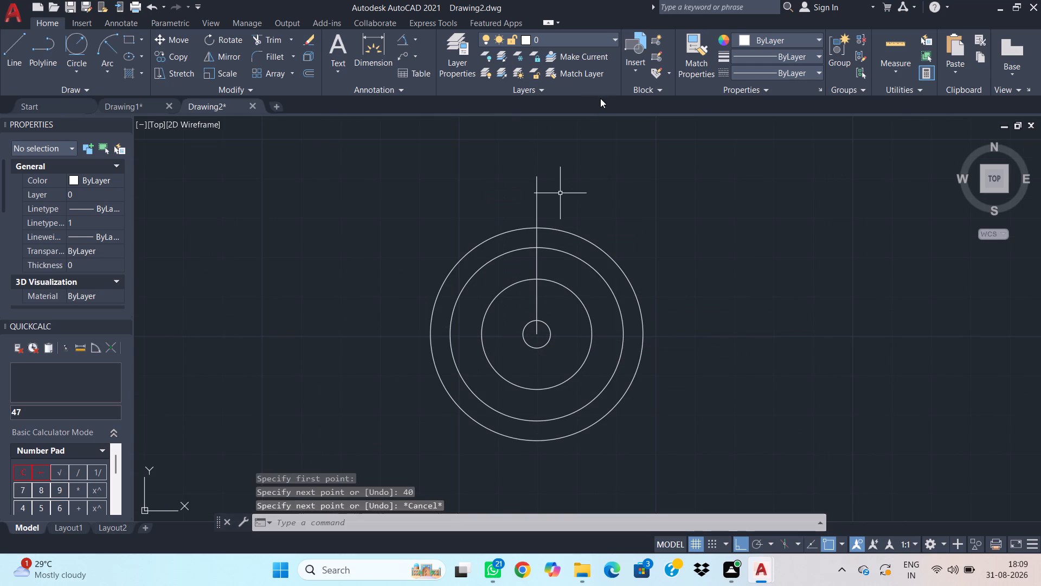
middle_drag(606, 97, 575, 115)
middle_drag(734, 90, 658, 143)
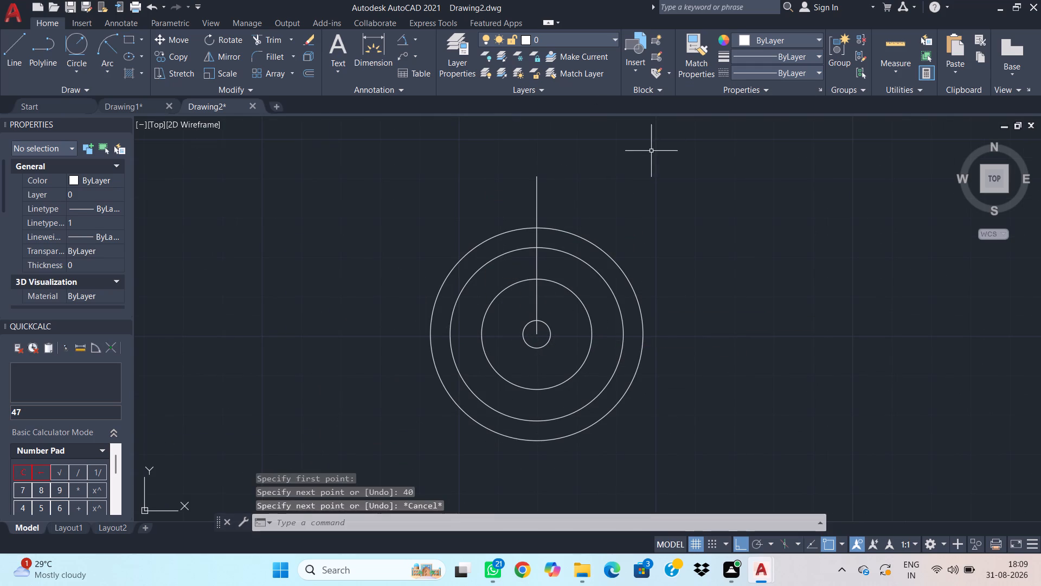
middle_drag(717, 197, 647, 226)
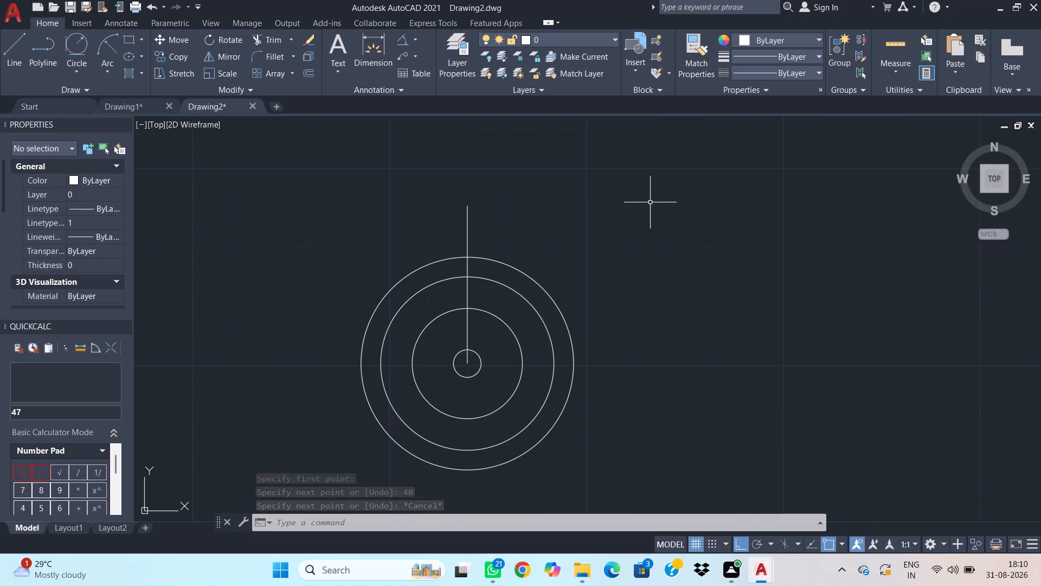
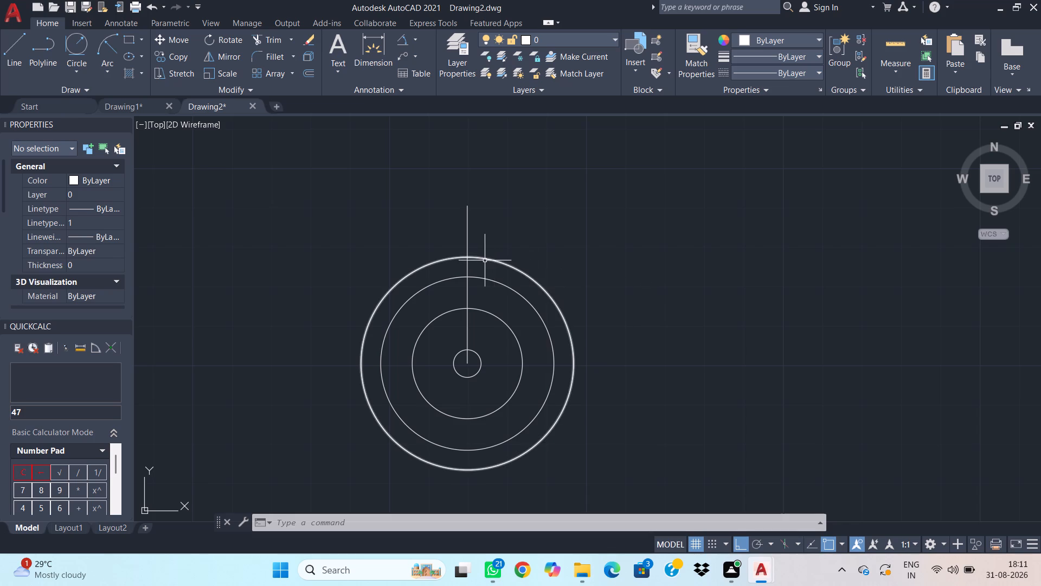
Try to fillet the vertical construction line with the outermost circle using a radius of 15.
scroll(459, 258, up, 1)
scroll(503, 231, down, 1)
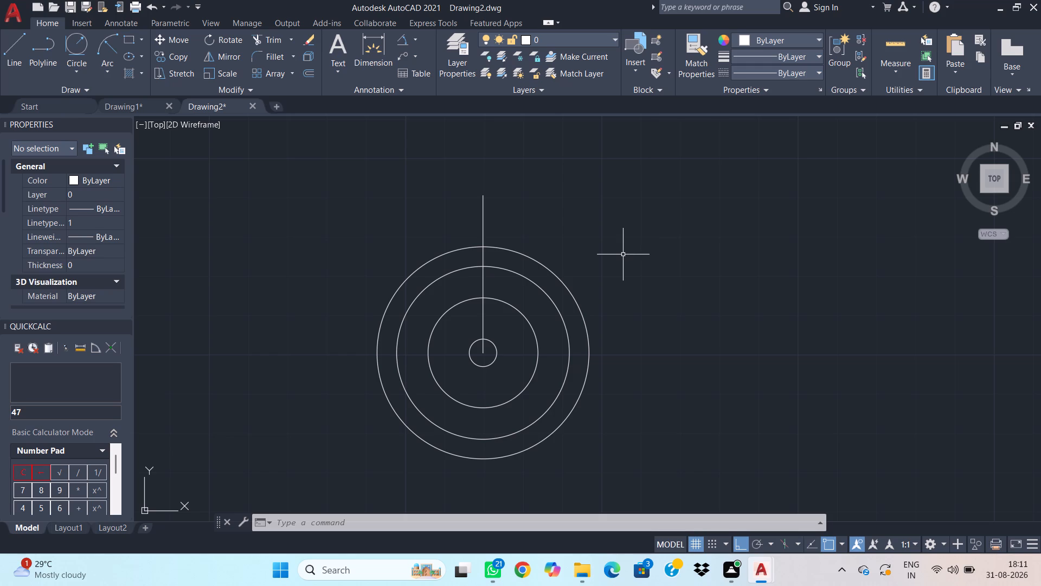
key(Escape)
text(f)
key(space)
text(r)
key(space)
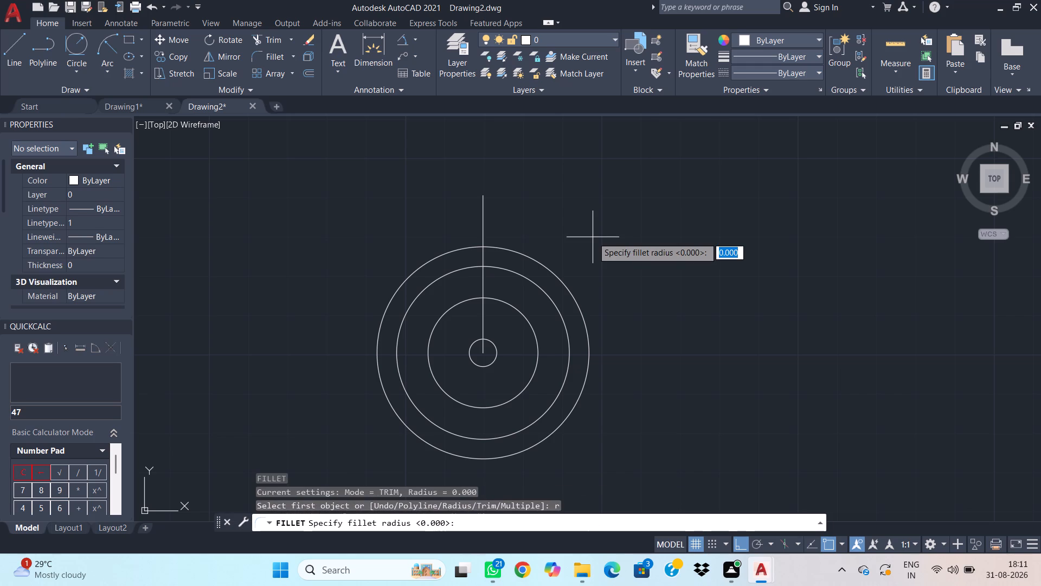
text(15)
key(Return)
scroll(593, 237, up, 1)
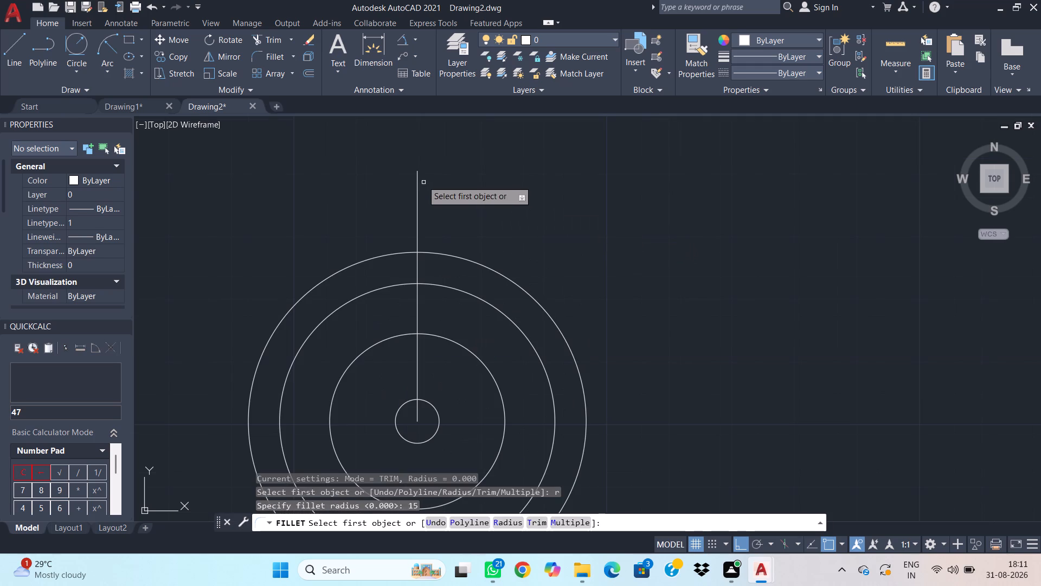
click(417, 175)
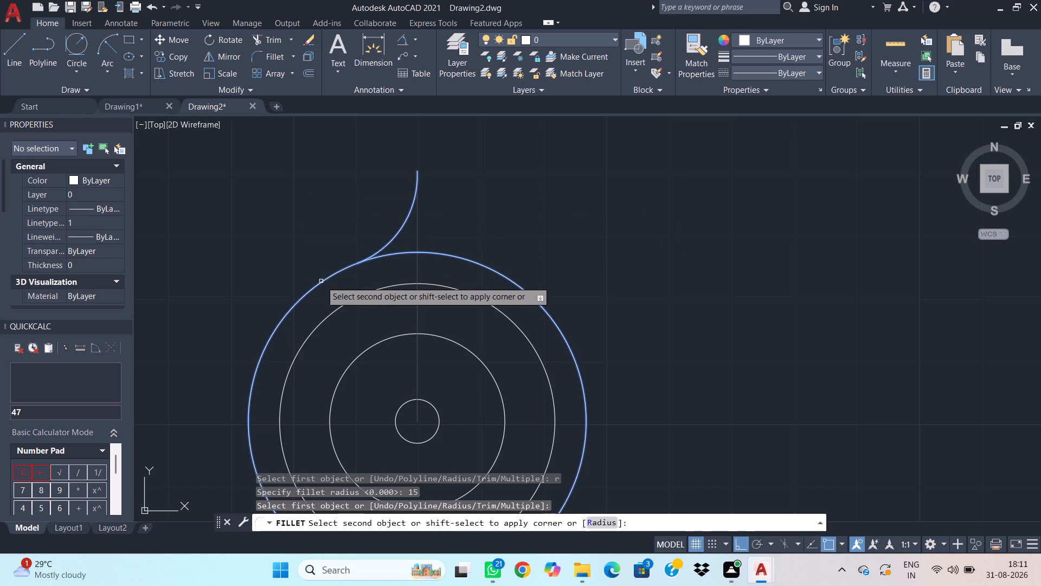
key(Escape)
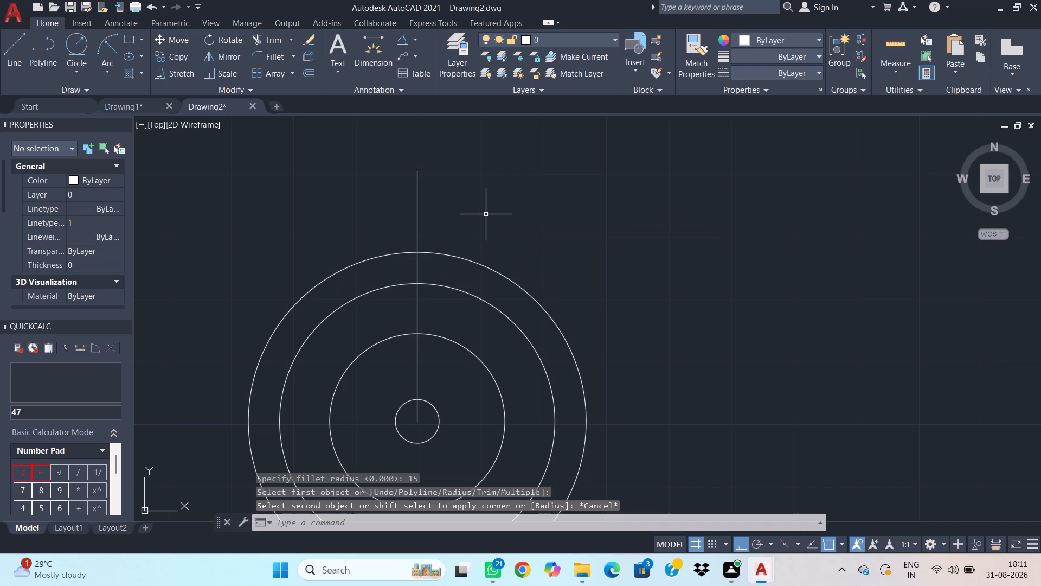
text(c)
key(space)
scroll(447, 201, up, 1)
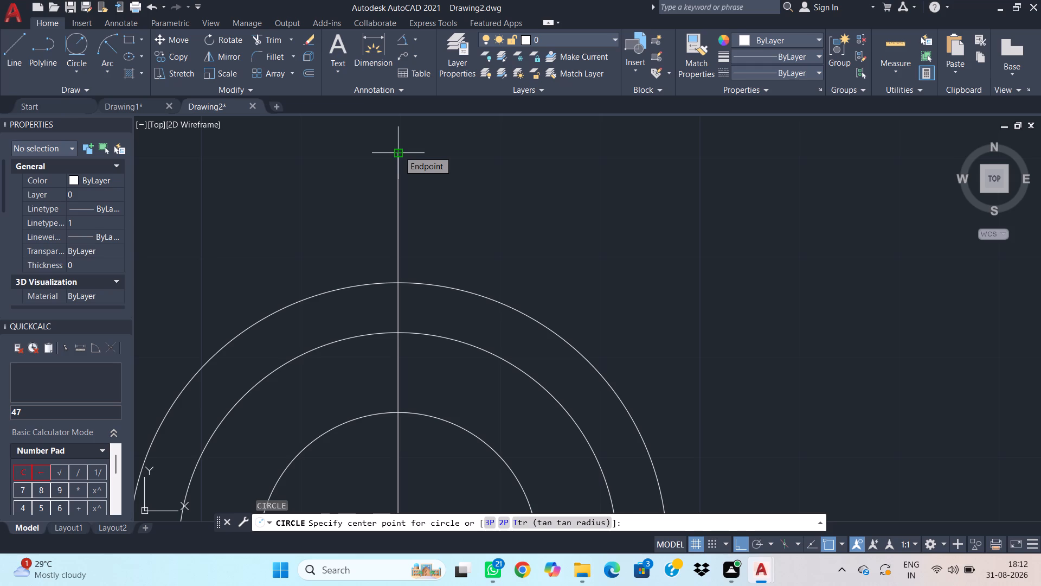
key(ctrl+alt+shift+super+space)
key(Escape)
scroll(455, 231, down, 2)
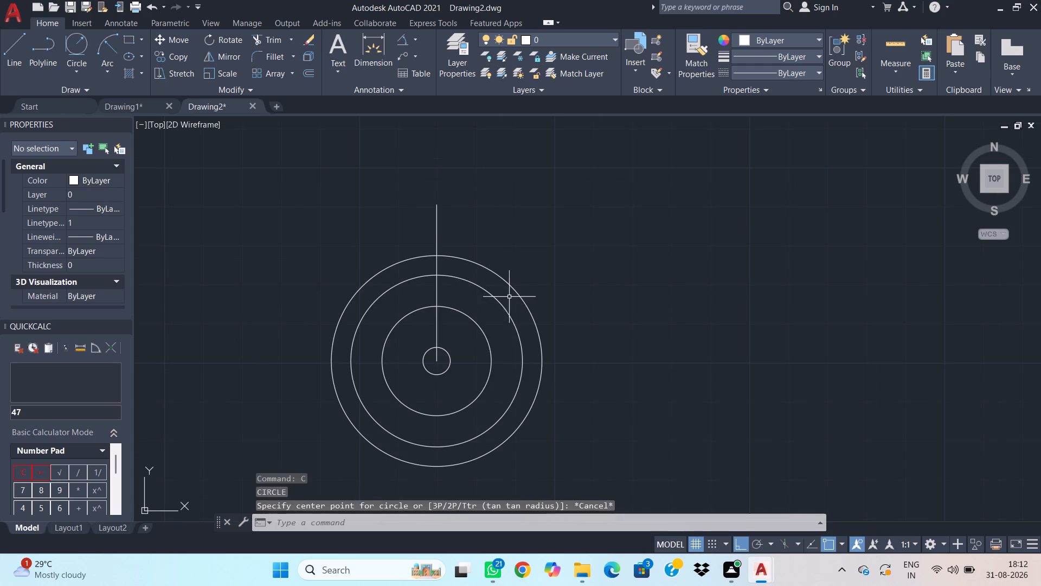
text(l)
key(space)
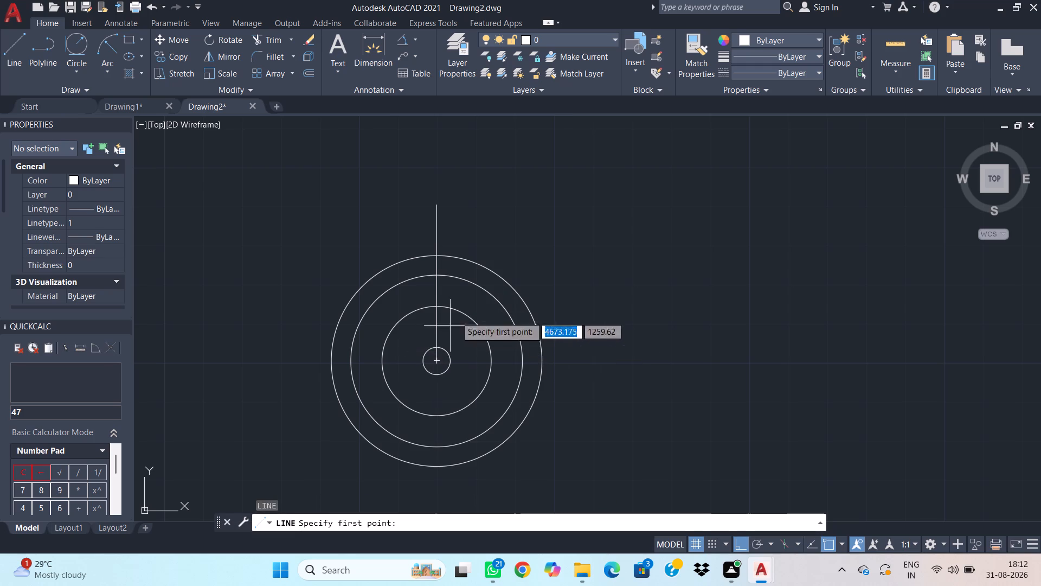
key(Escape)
Delete the vertical line rising from the circles' common centre.
drag(478, 235, 467, 231)
click(393, 204)
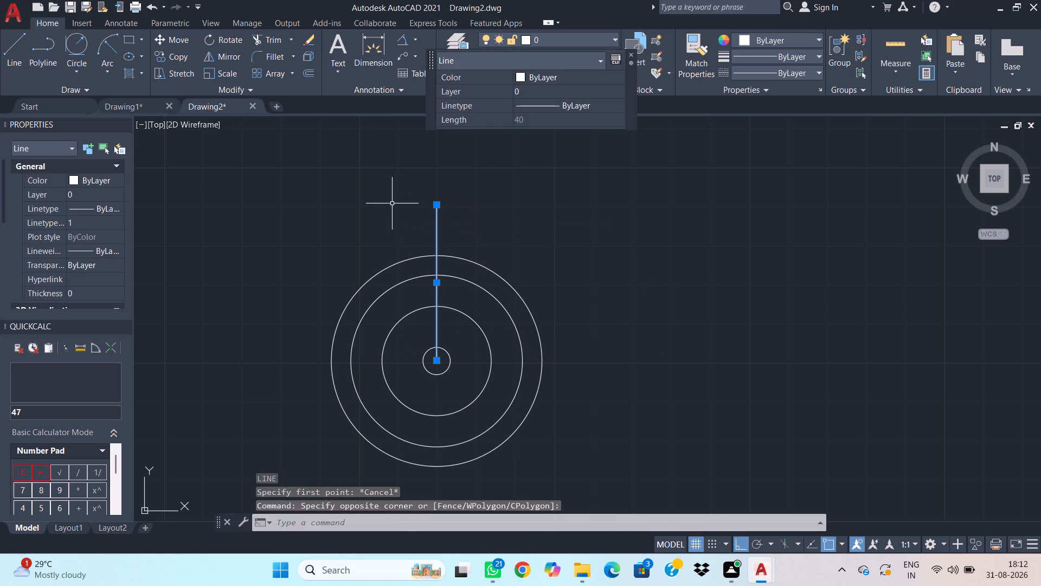
key(Delete)
Draw a vertical line of length 25 straight up from the common centre of the circles.
key(l)
key(space)
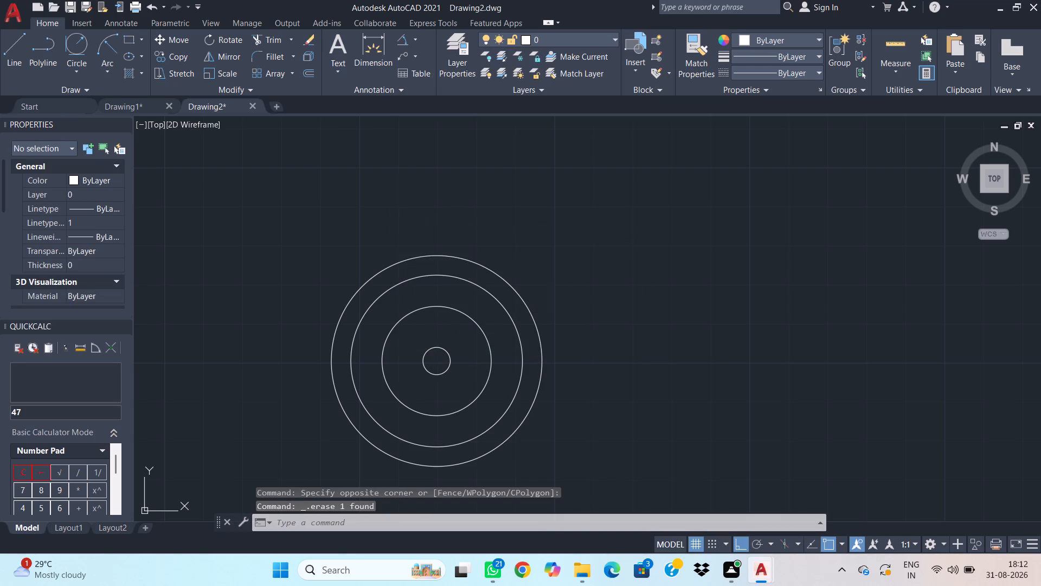
click(439, 360)
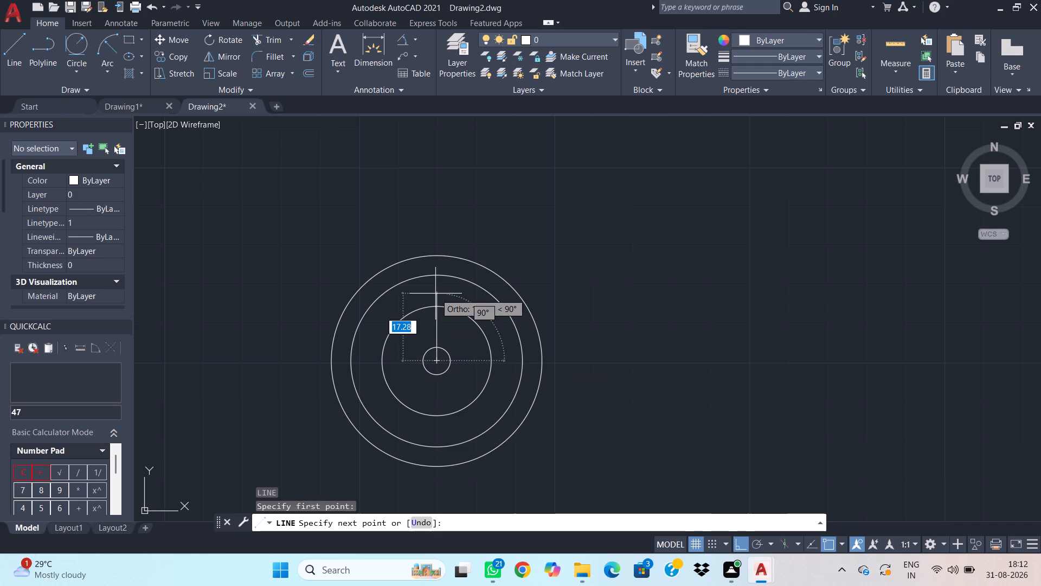
text(25)
key(Return)
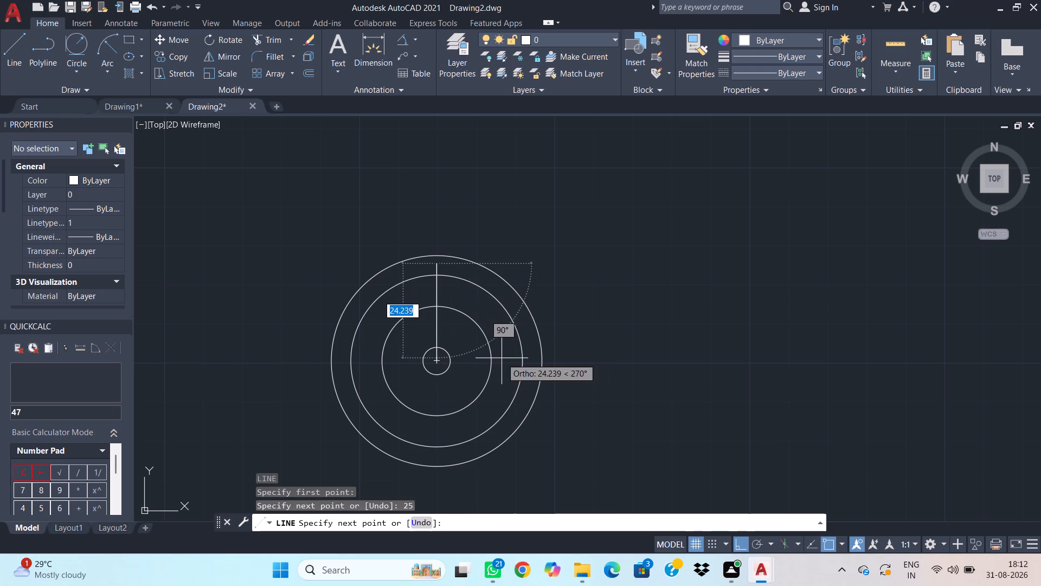
key(Escape)
Draw horizontal lines from the vertical line's upper end, about 51 to the right and about 36 to the left, crossing the outer circle.
text(l)
key(space)
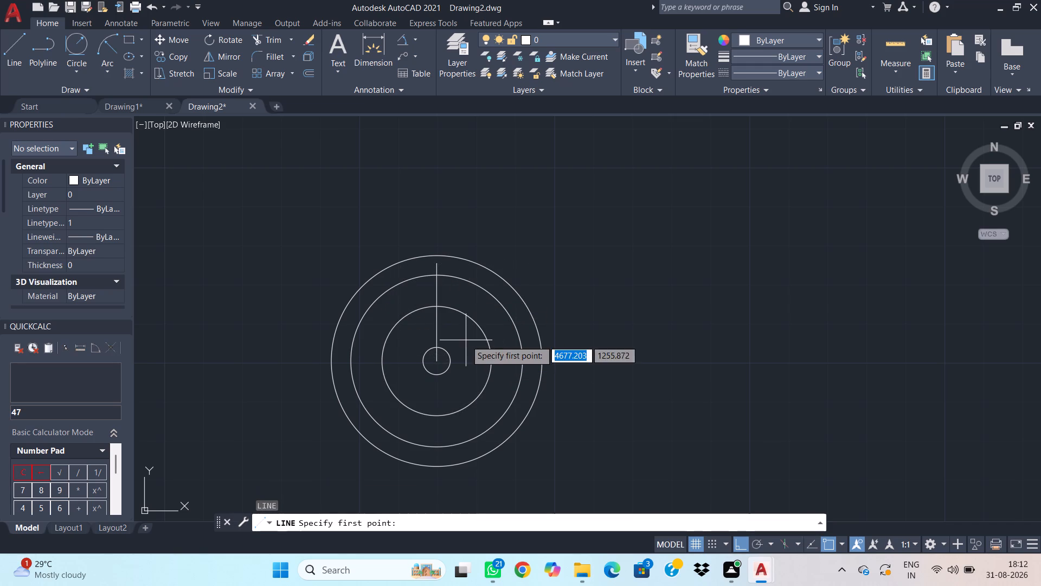
click(439, 263)
click(636, 301)
key(Escape)
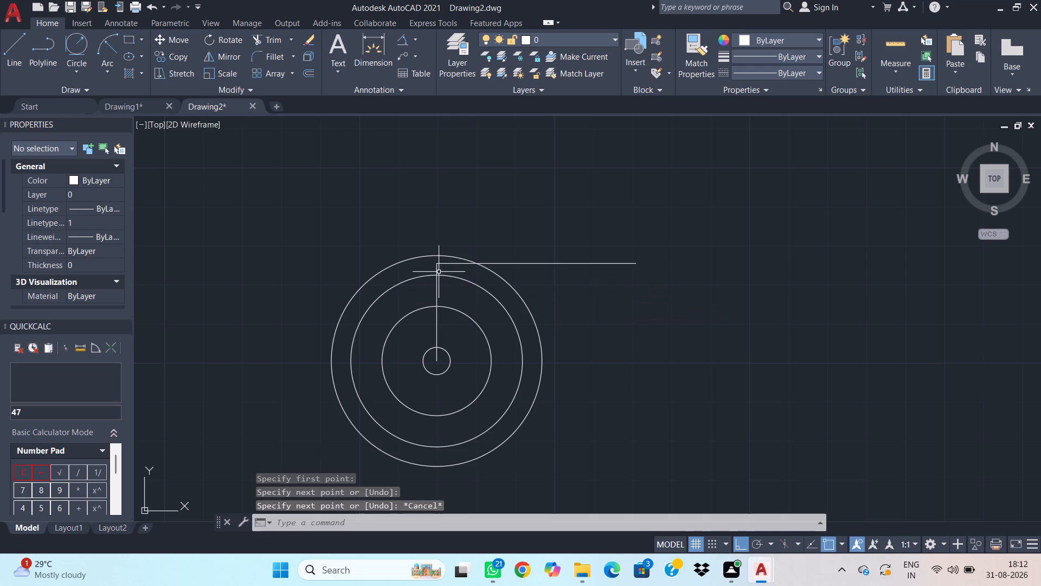
key(space)
click(440, 263)
click(297, 265)
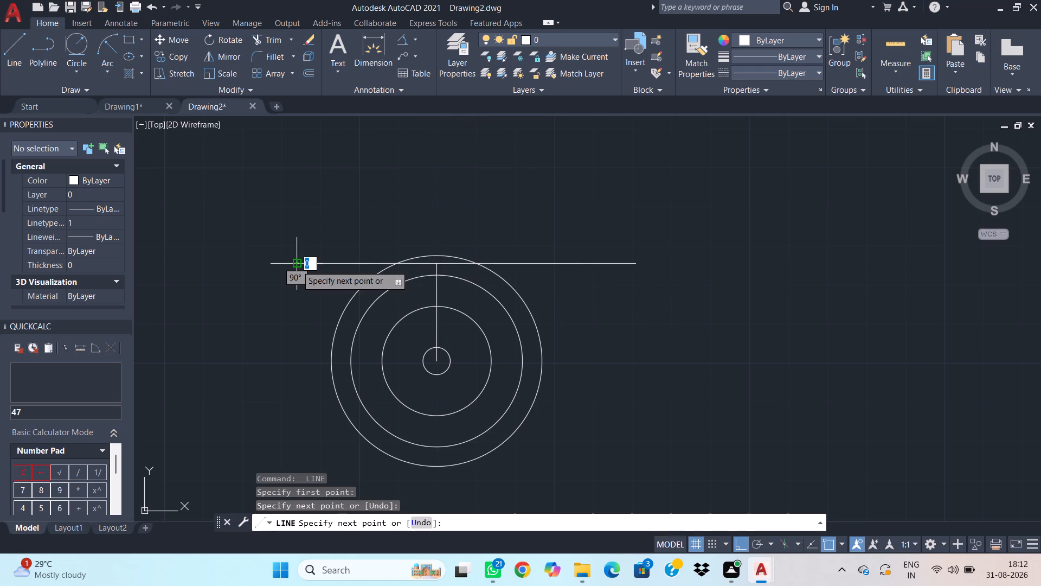
key(Escape)
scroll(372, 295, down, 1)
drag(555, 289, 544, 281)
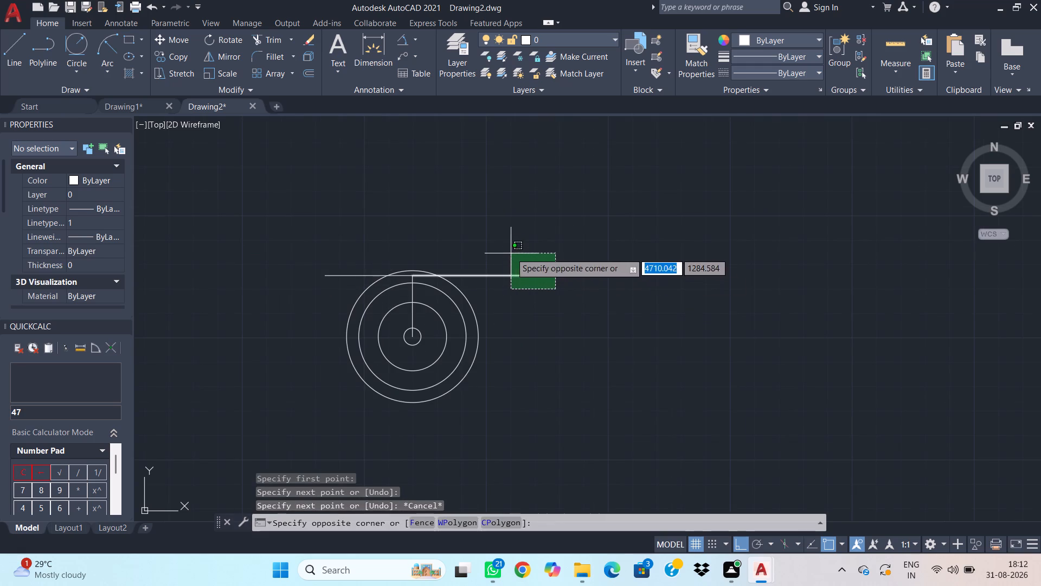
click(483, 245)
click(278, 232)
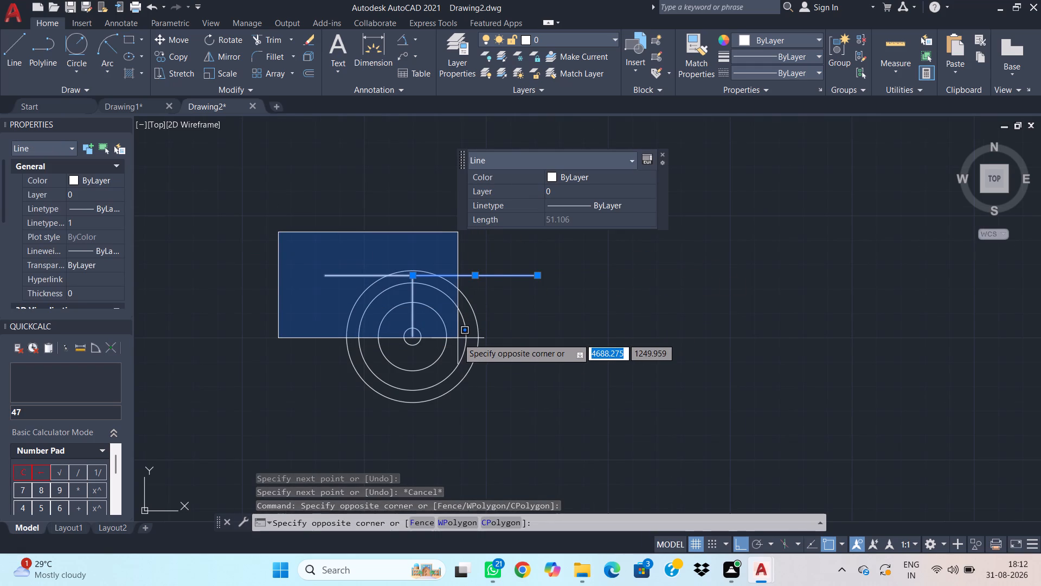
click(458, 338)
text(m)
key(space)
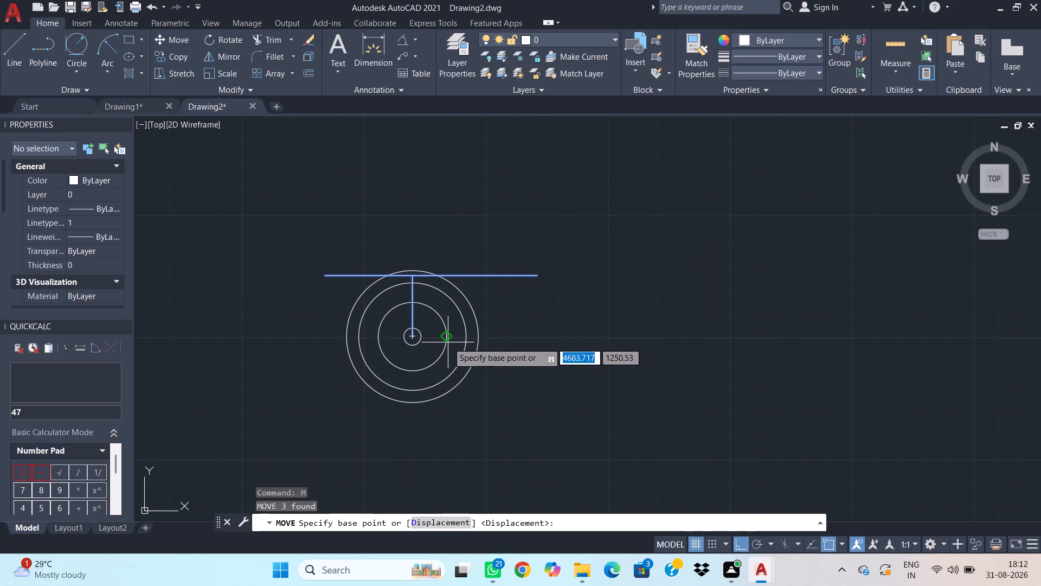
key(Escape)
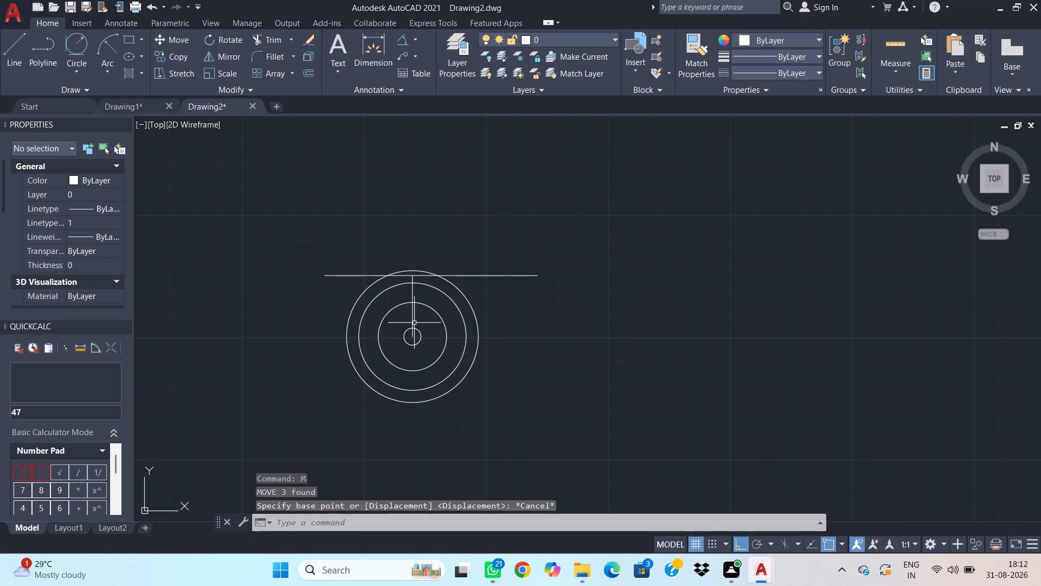
Draw a line of length 25 straight down from the centre, continuing with a horizontal line extended past both sides of the outer circle.
key(l)
key(space)
click(413, 337)
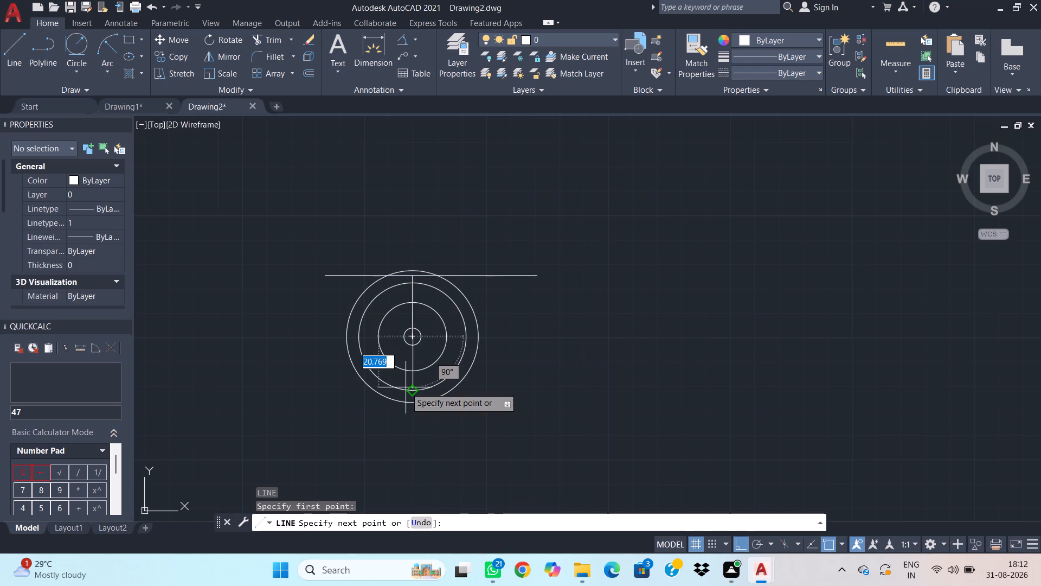
text(25)
key(Return)
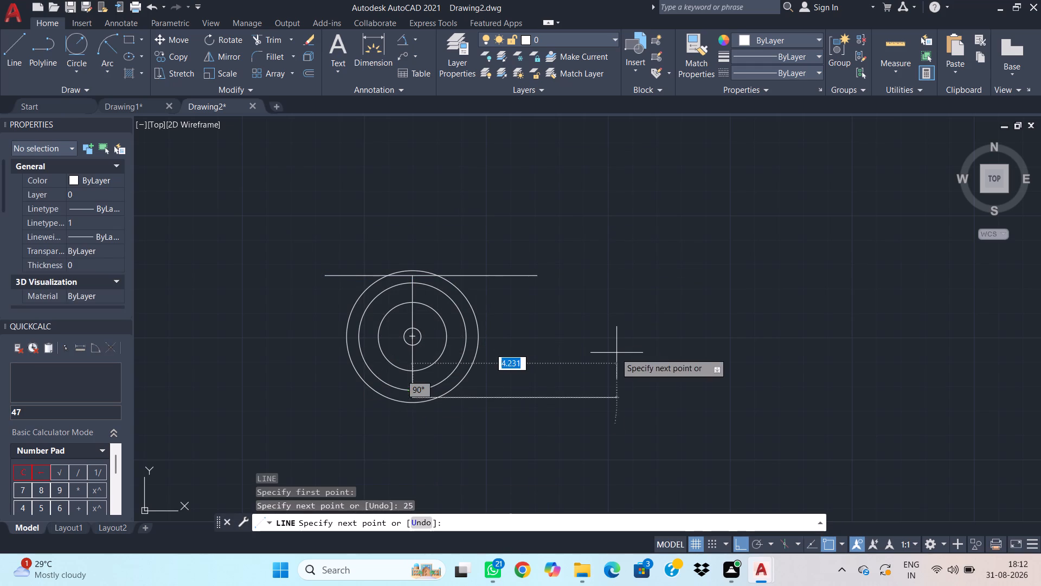
click(616, 353)
click(183, 457)
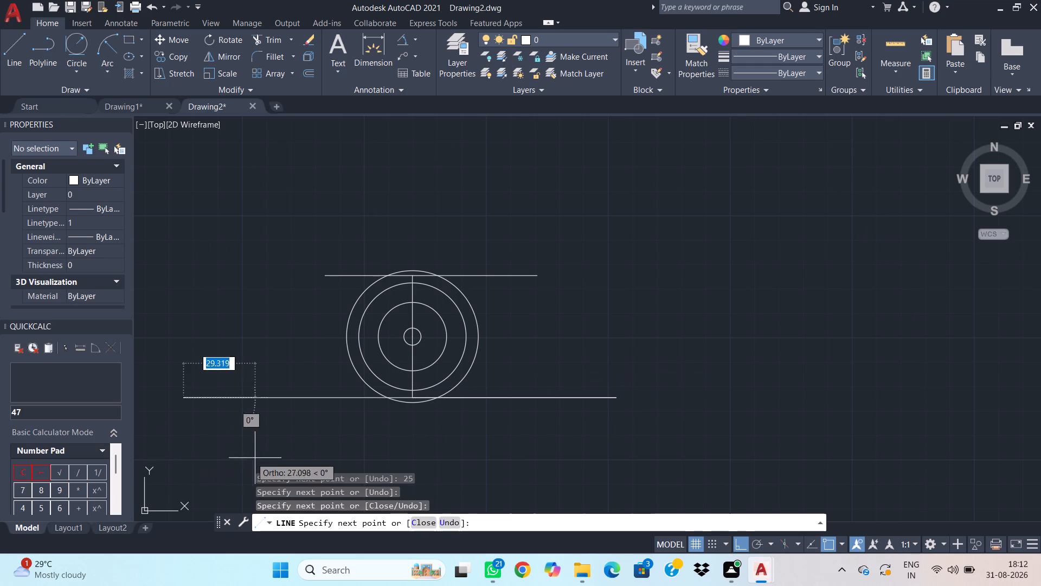
key(Escape)
Trim the outermost circle's arcs lying above the upper horizontal line and below the lower horizontal line.
scroll(377, 415, up, 1)
middle_drag(437, 391, 656, 342)
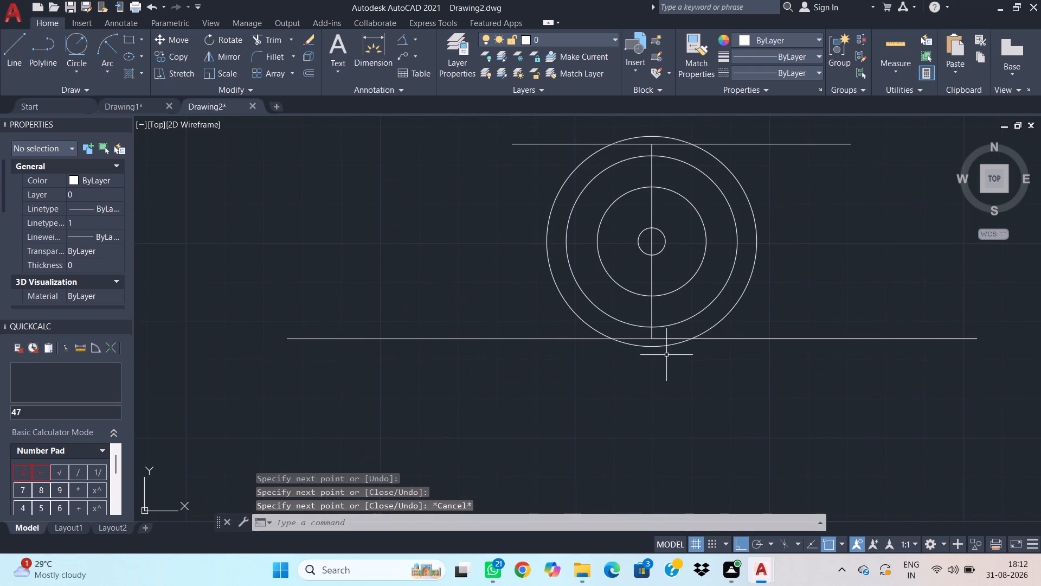
middle_drag(723, 304, 664, 363)
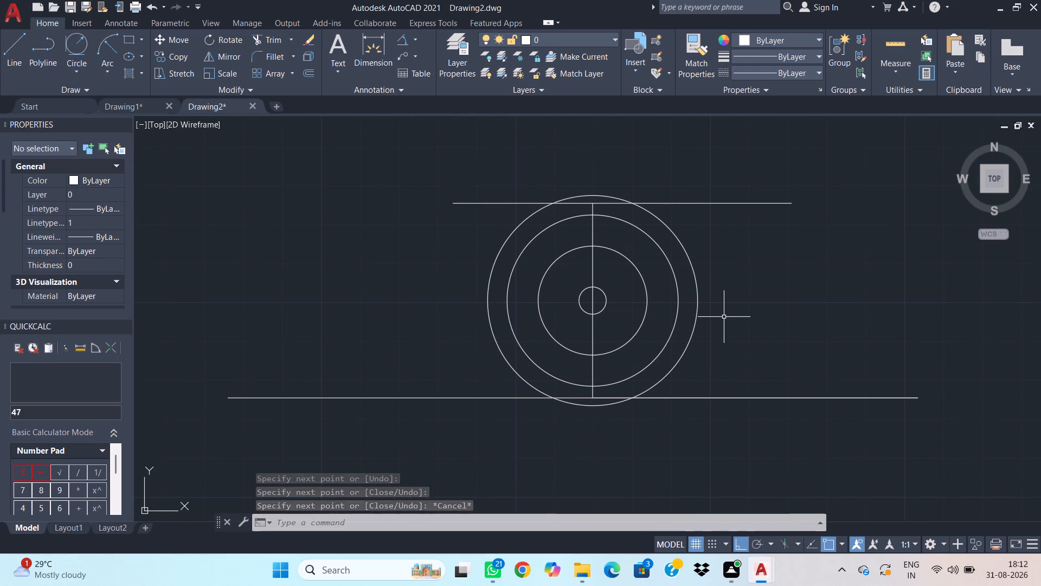
text(tr)
key(space)
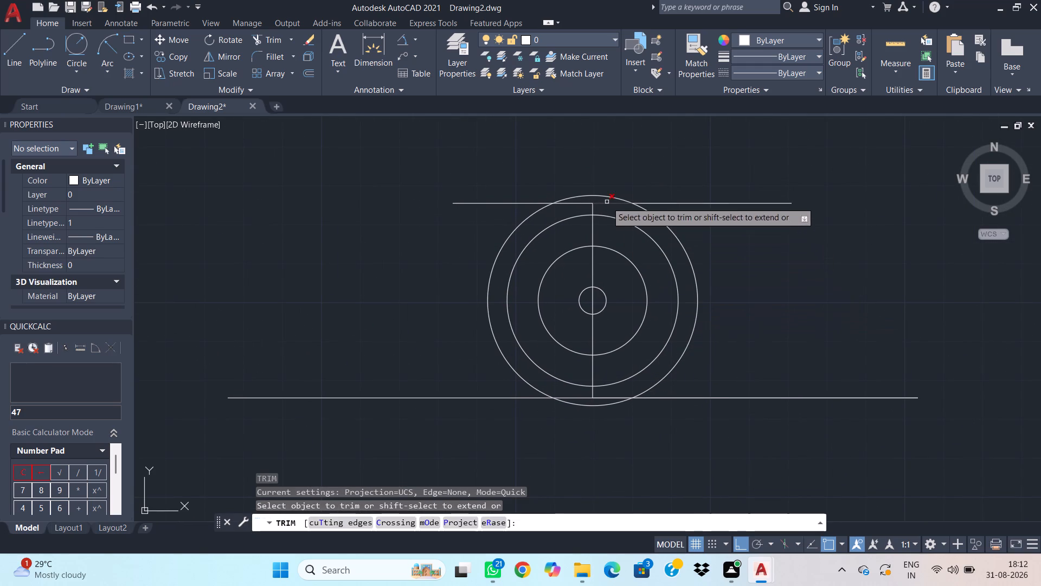
click(594, 195)
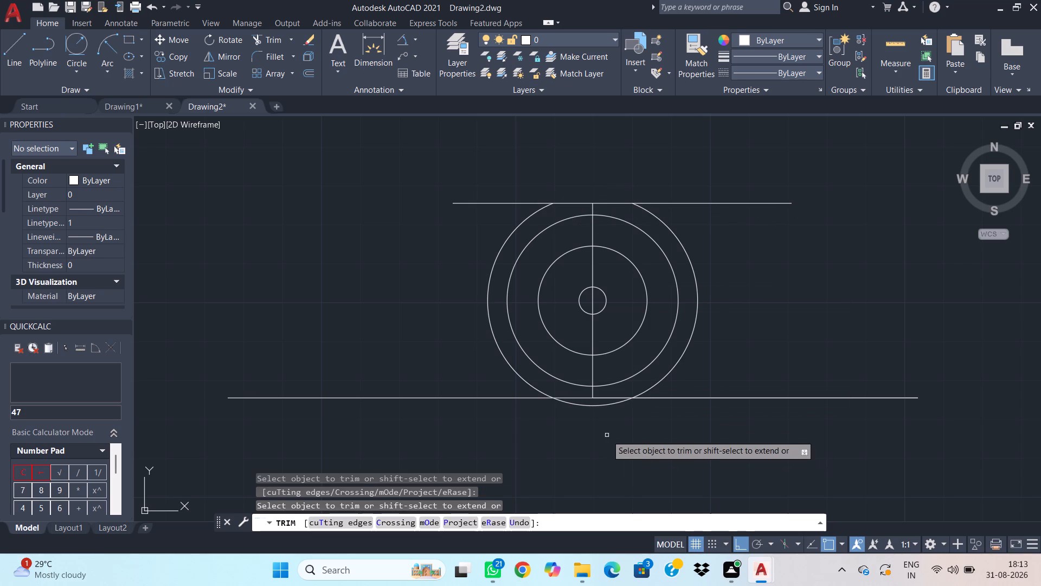
click(584, 406)
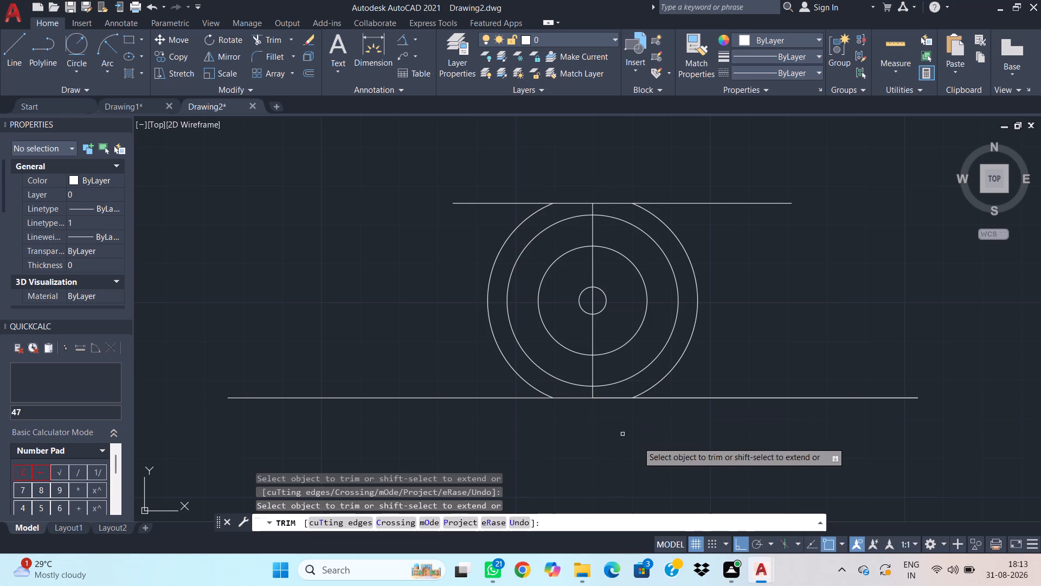
key(Escape)
Delete all the horizontal construction lines above and below the centre, keeping the vertical ones.
click(837, 452)
click(818, 369)
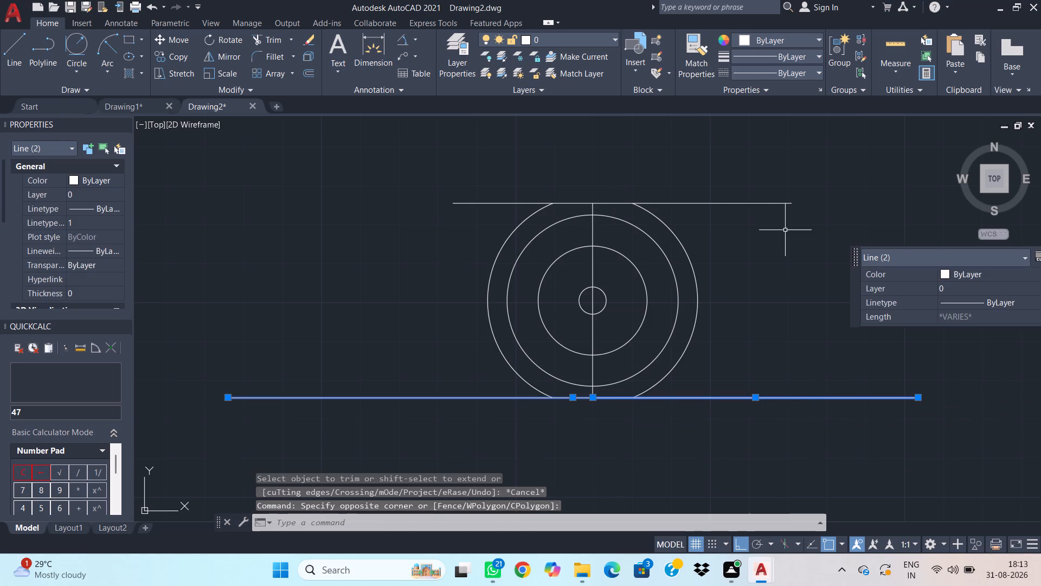
click(782, 230)
click(756, 175)
key(Delete)
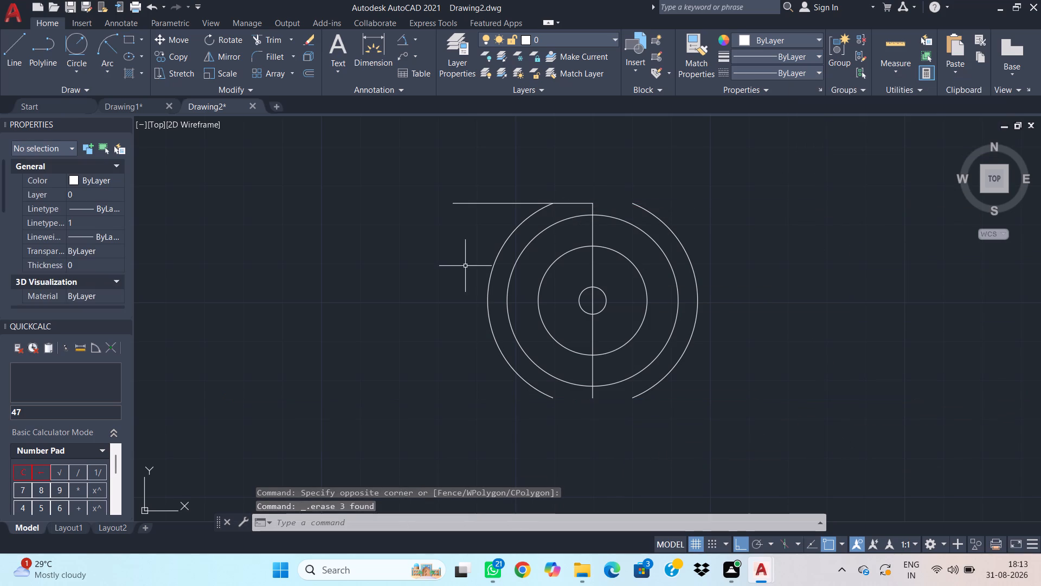
click(466, 263)
click(509, 180)
drag(509, 180, 503, 185)
click(443, 235)
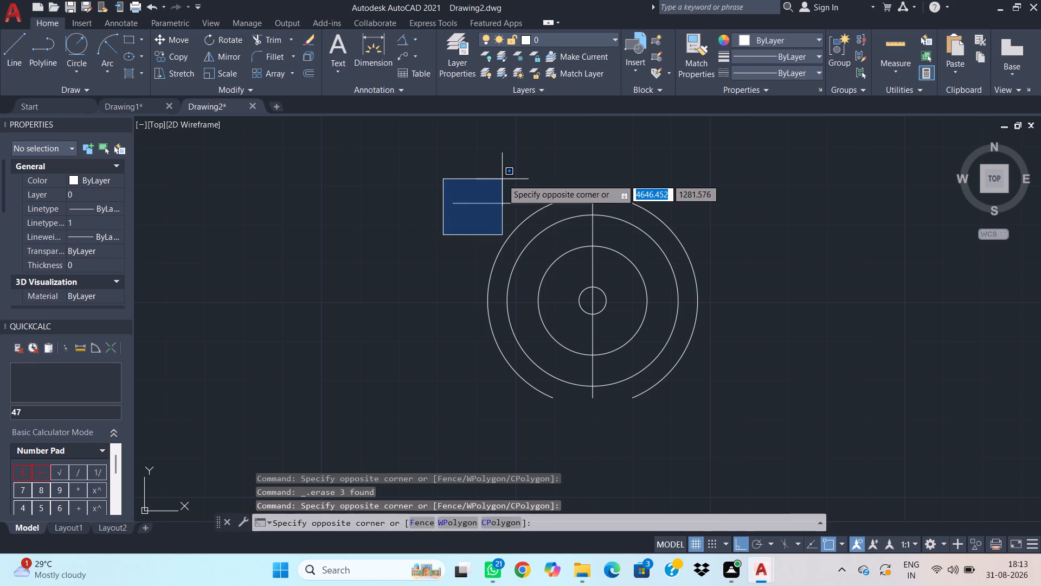
click(502, 176)
click(510, 175)
click(479, 216)
key(Delete)
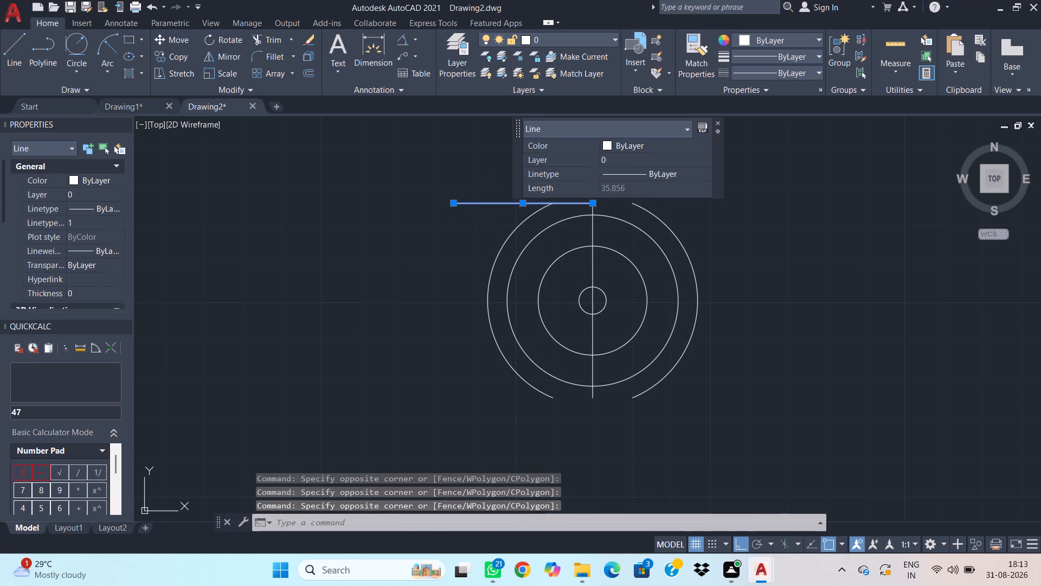
Draw a vertical line of length 40 straight up from the common centre of the circles.
middle_drag(763, 306, 736, 380)
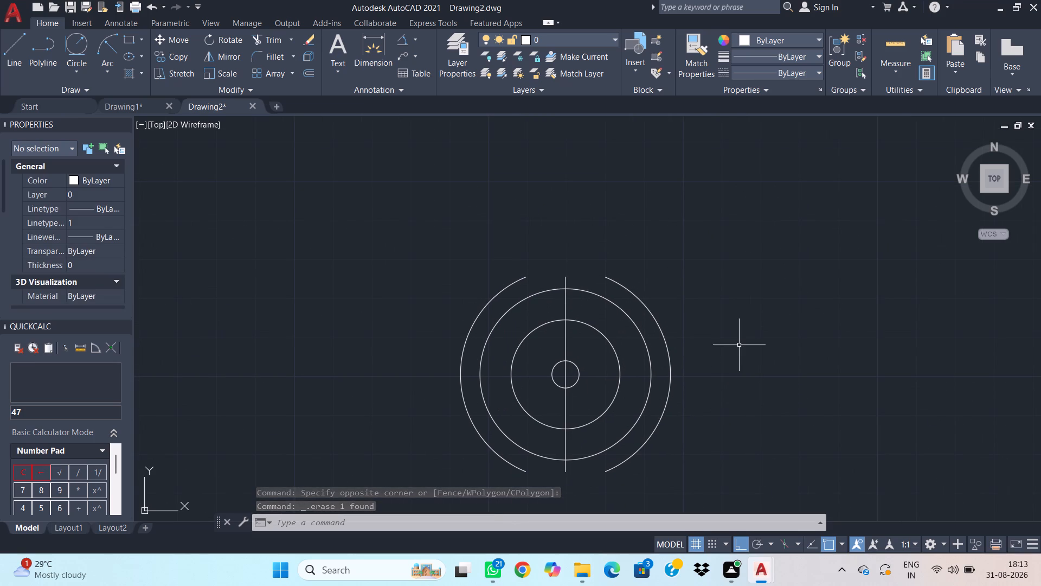
text(l)
key(space)
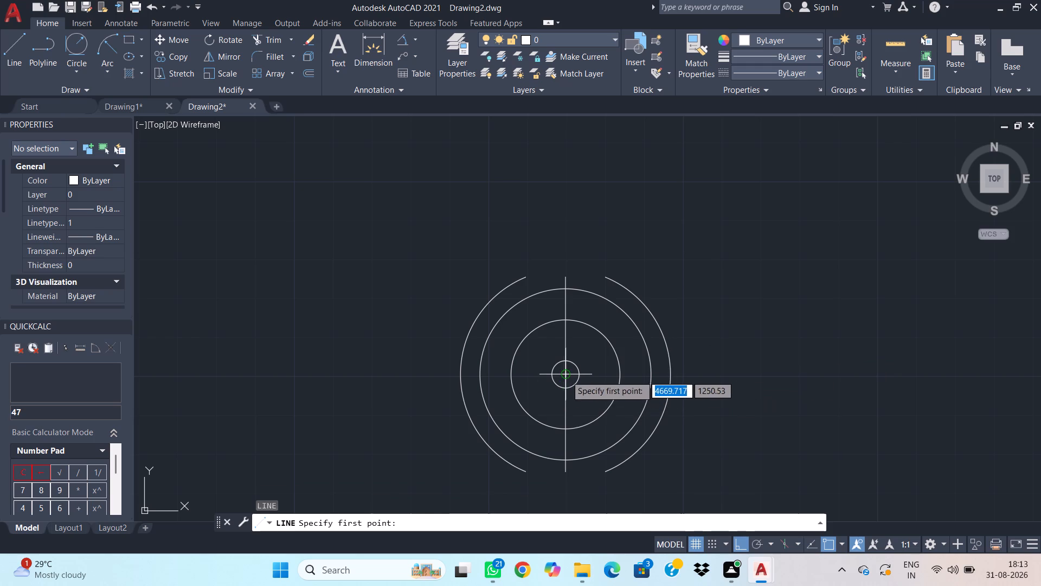
click(567, 372)
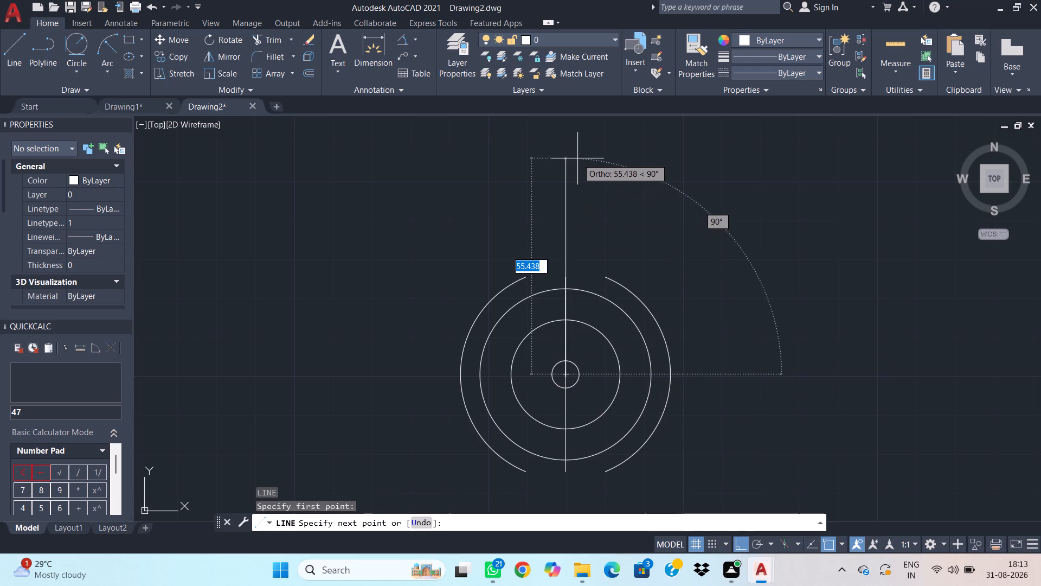
text(40)
key(Return)
key(Escape)
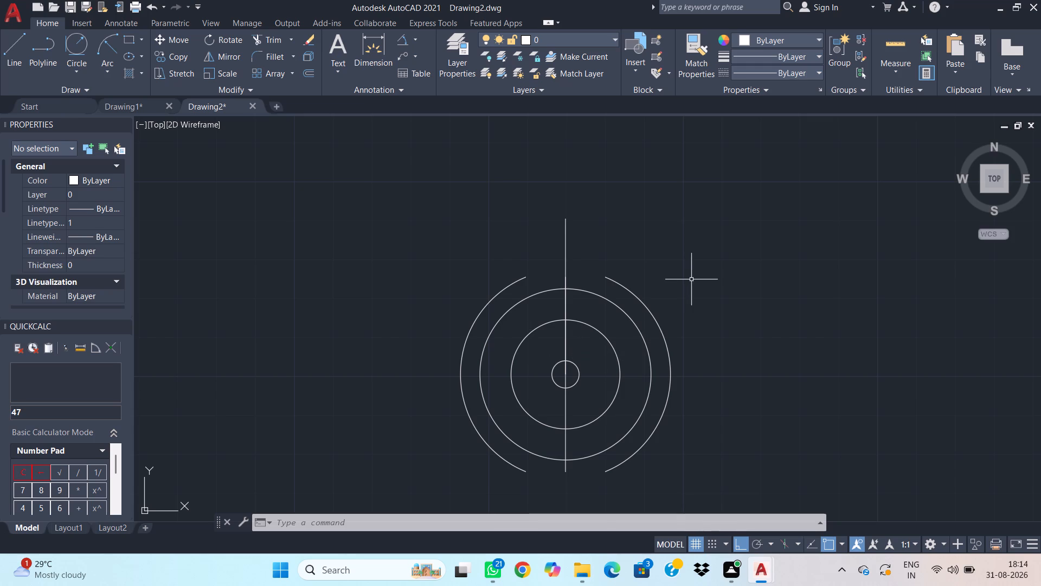
middle_drag(691, 279, 696, 271)
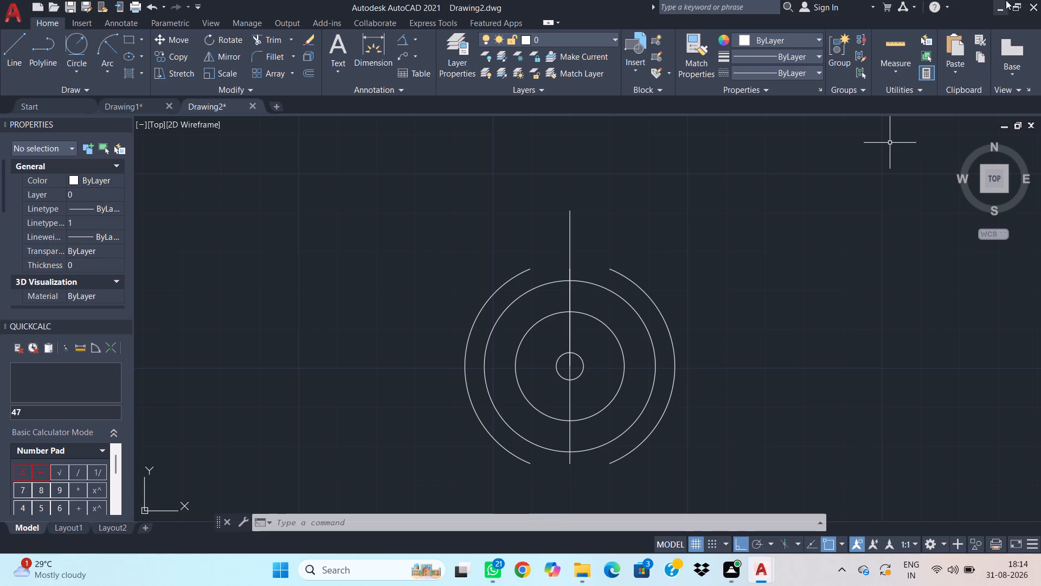
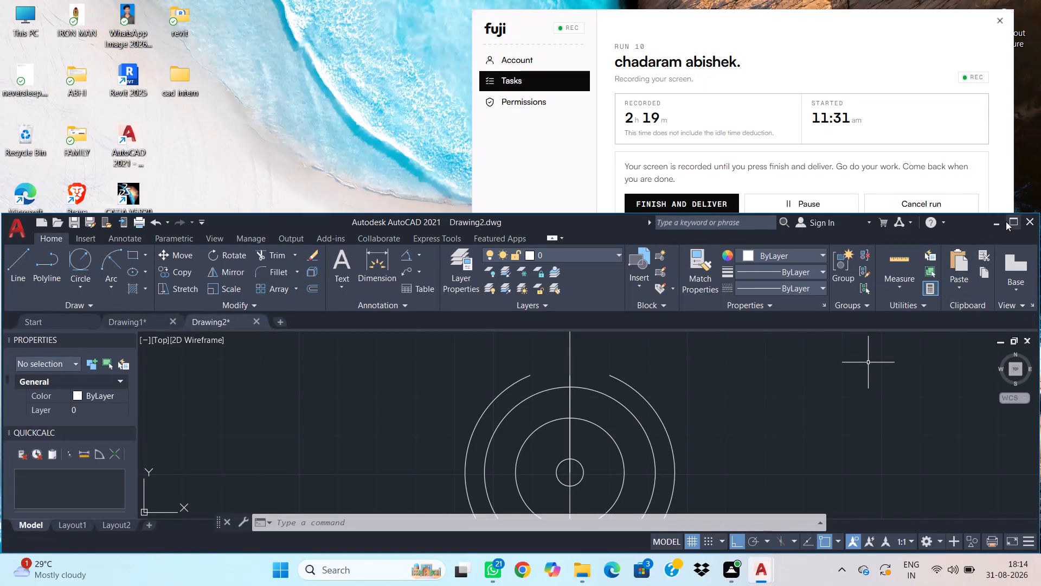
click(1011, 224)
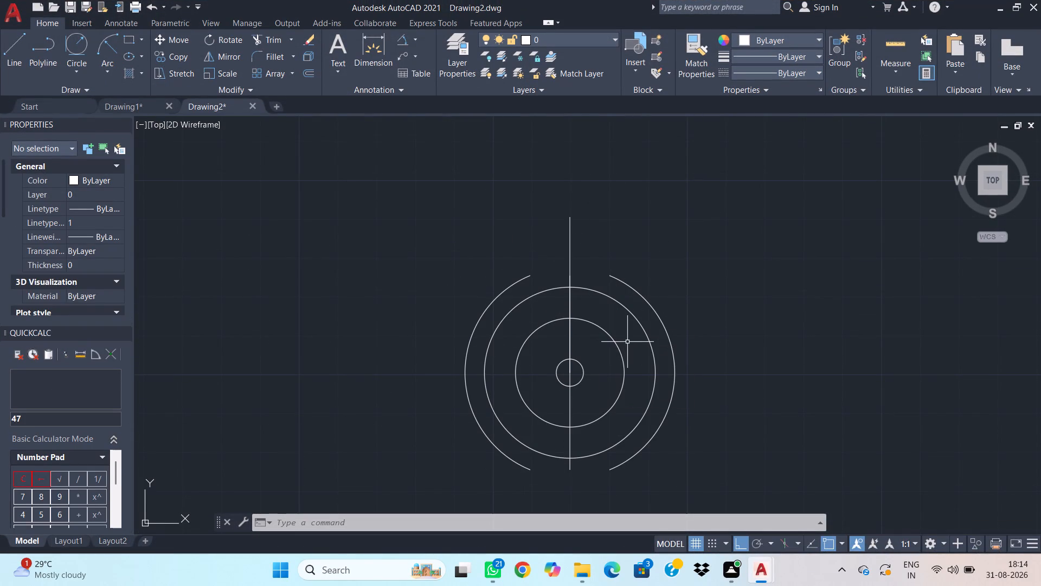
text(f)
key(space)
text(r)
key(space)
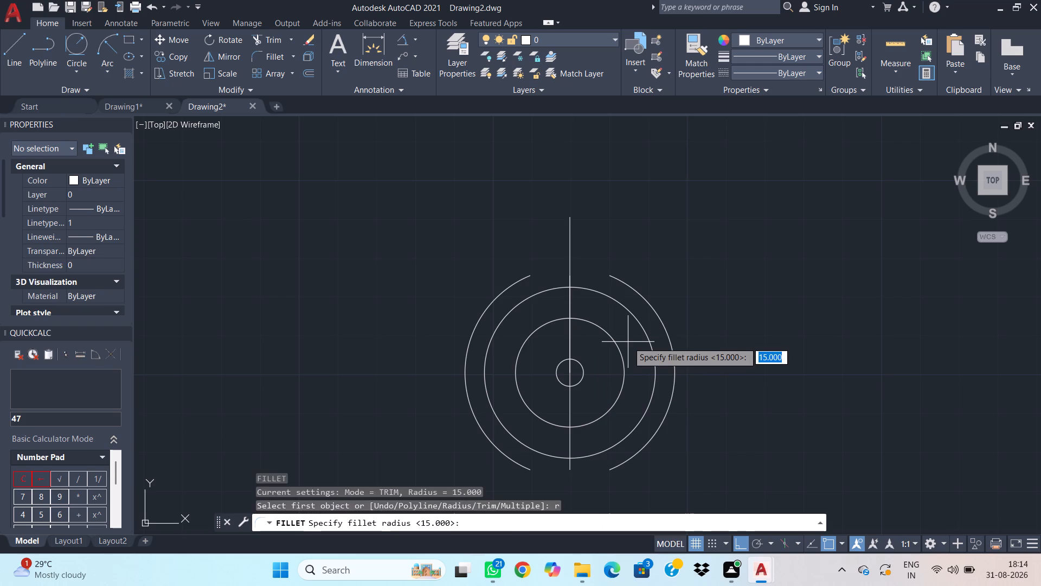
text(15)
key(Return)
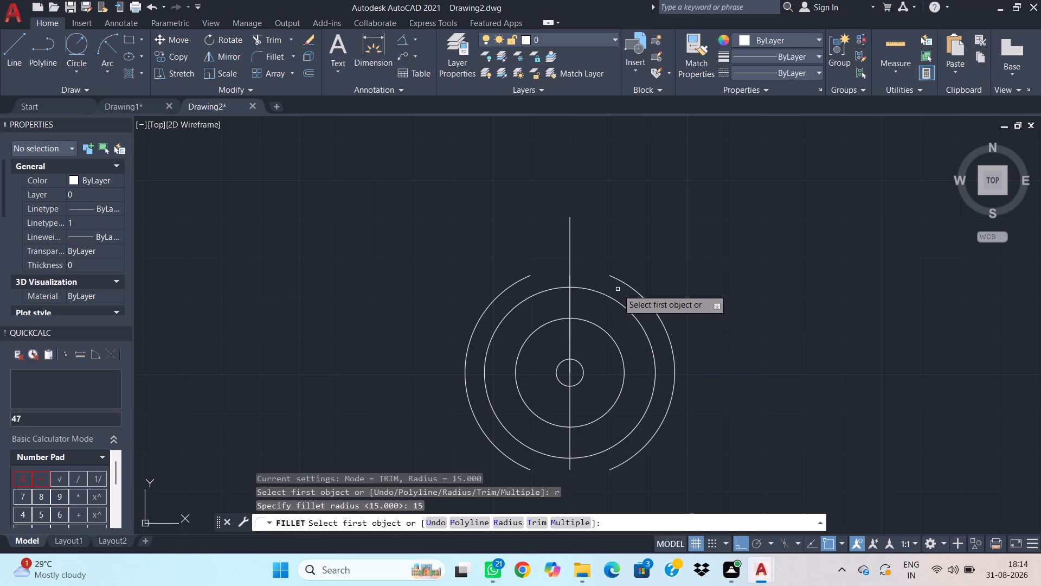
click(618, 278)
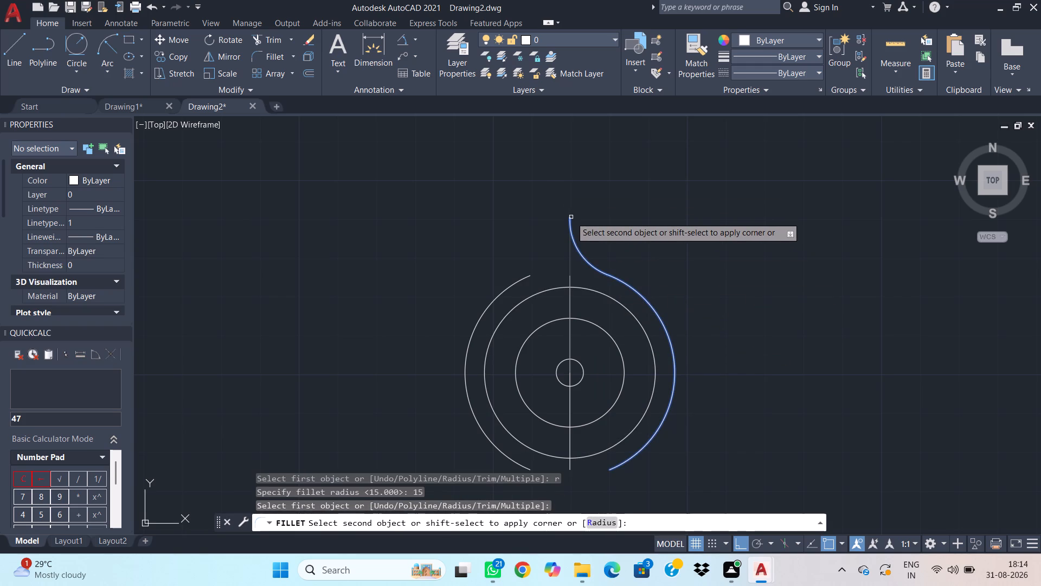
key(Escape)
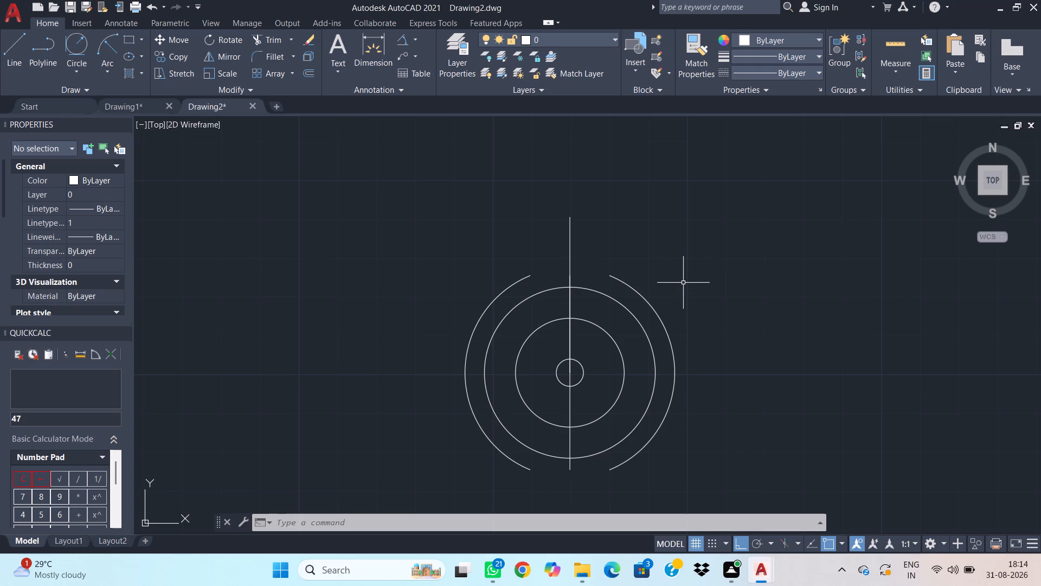
Draw a separate vertical line of length 68 in the empty space to the left of the concentric circles.
scroll(678, 289, down, 1)
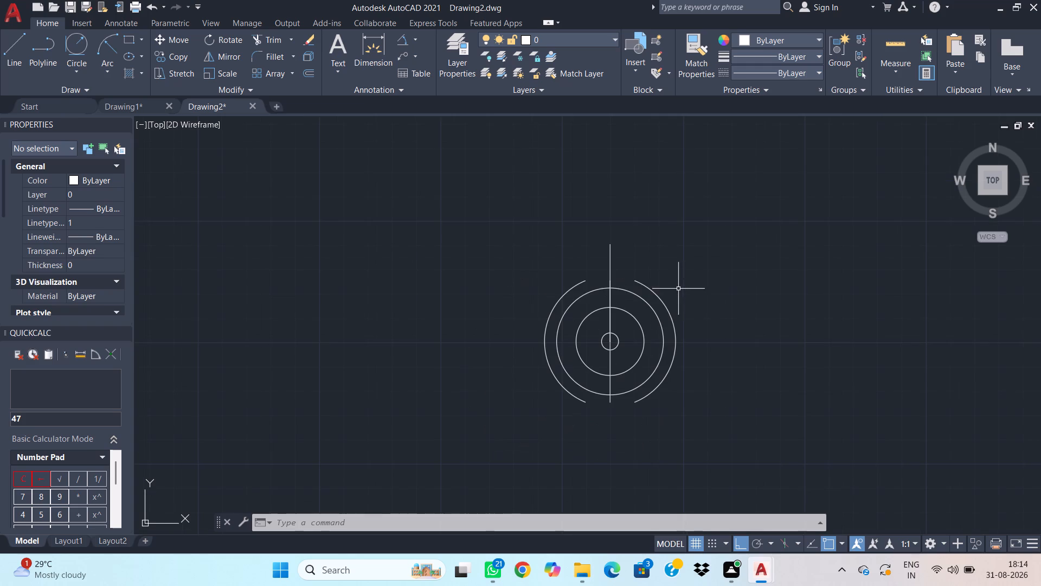
middle_drag(459, 348, 625, 323)
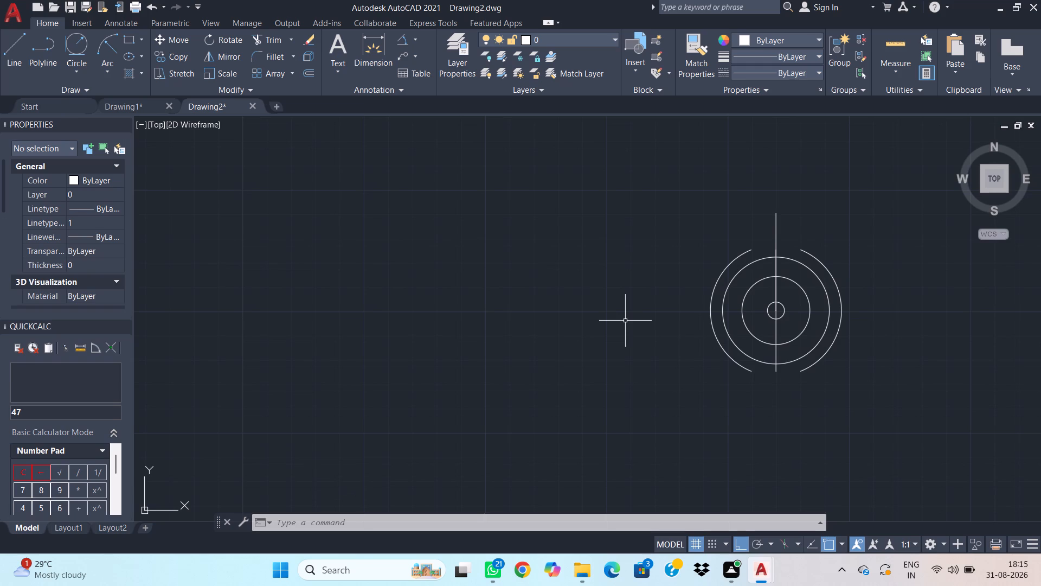
text(l)
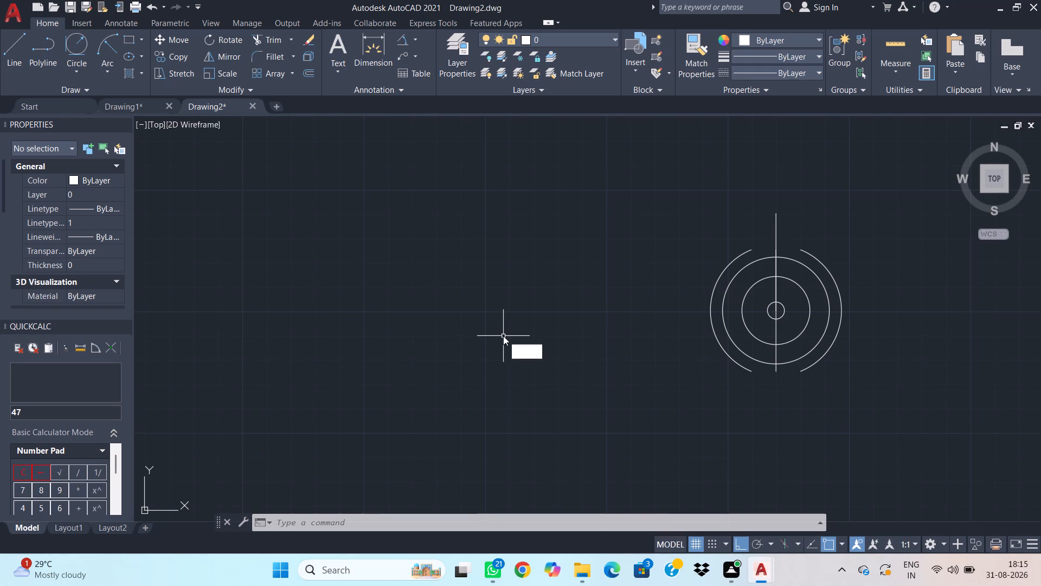
key(space)
click(583, 226)
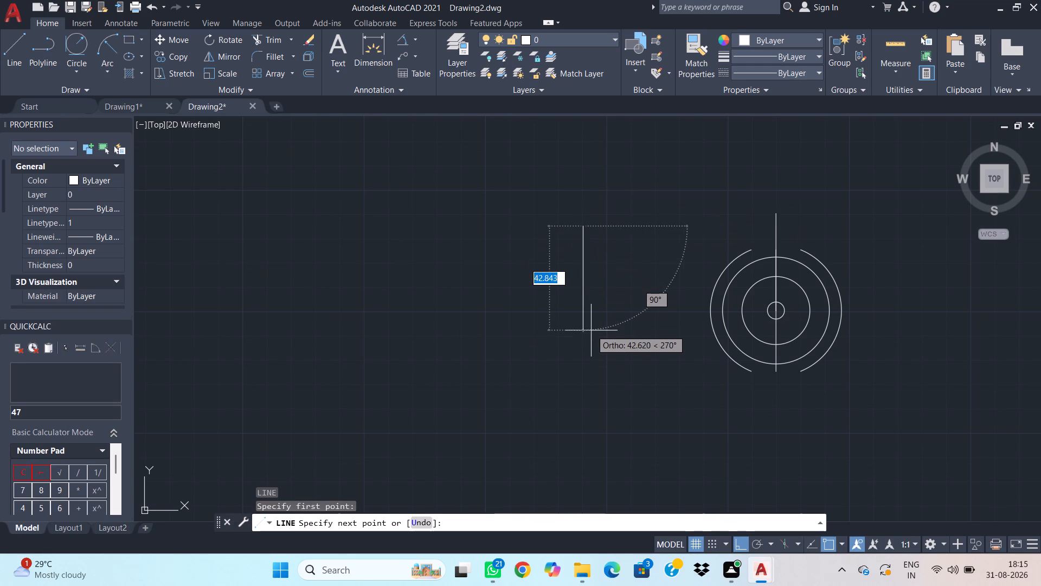
text(68)
key(Return)
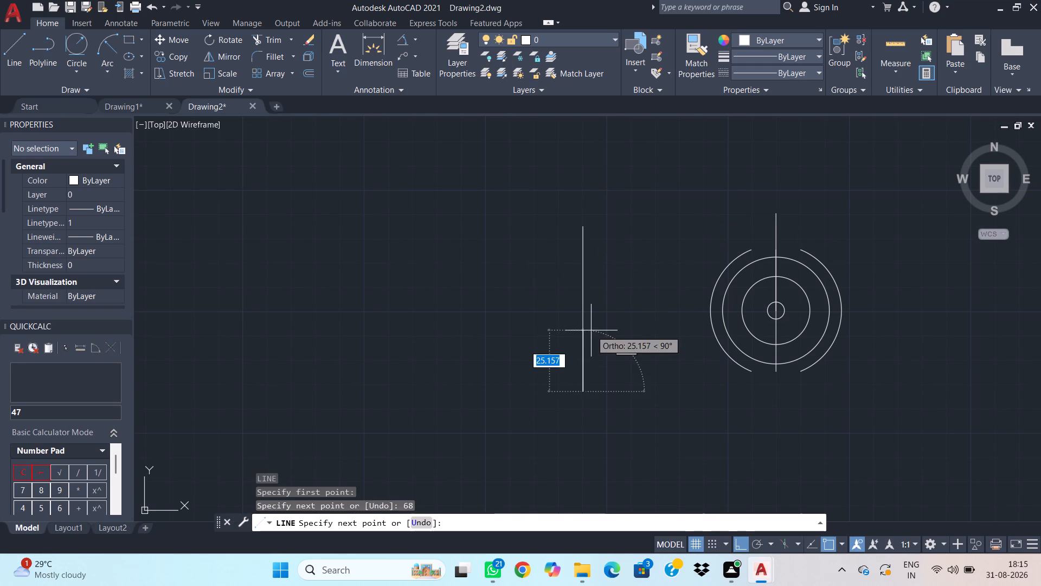
key(Escape)
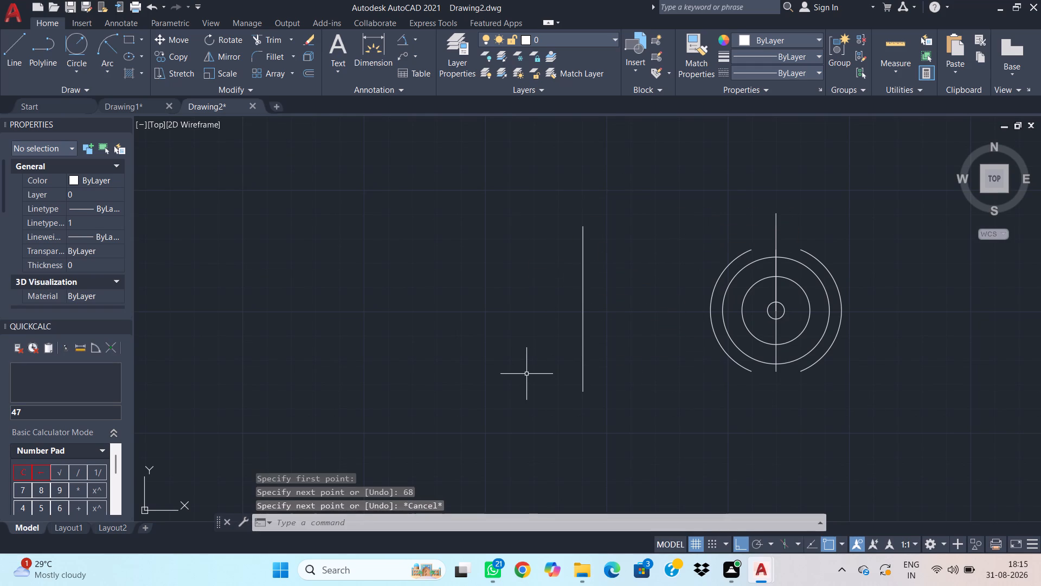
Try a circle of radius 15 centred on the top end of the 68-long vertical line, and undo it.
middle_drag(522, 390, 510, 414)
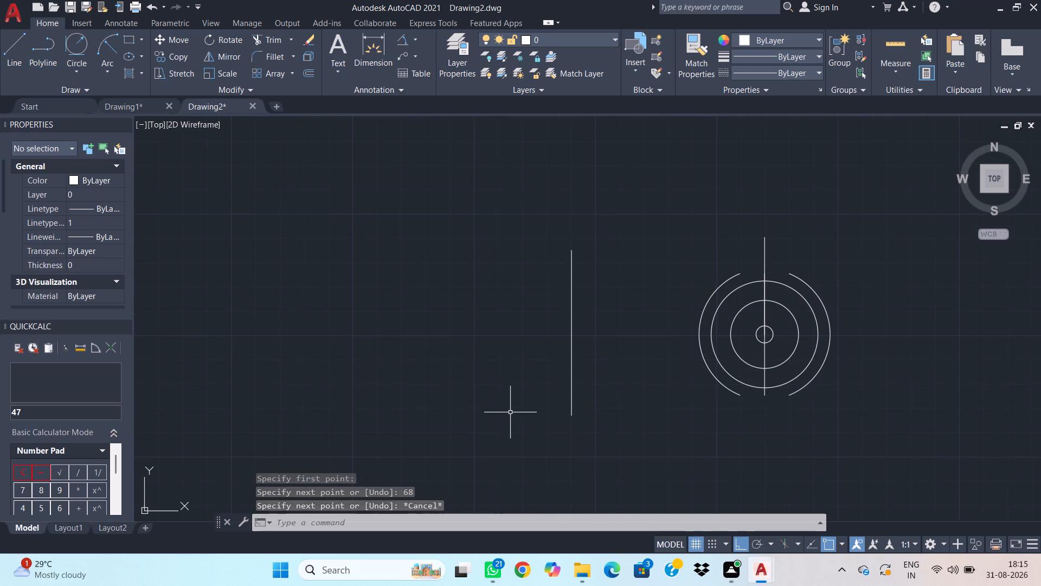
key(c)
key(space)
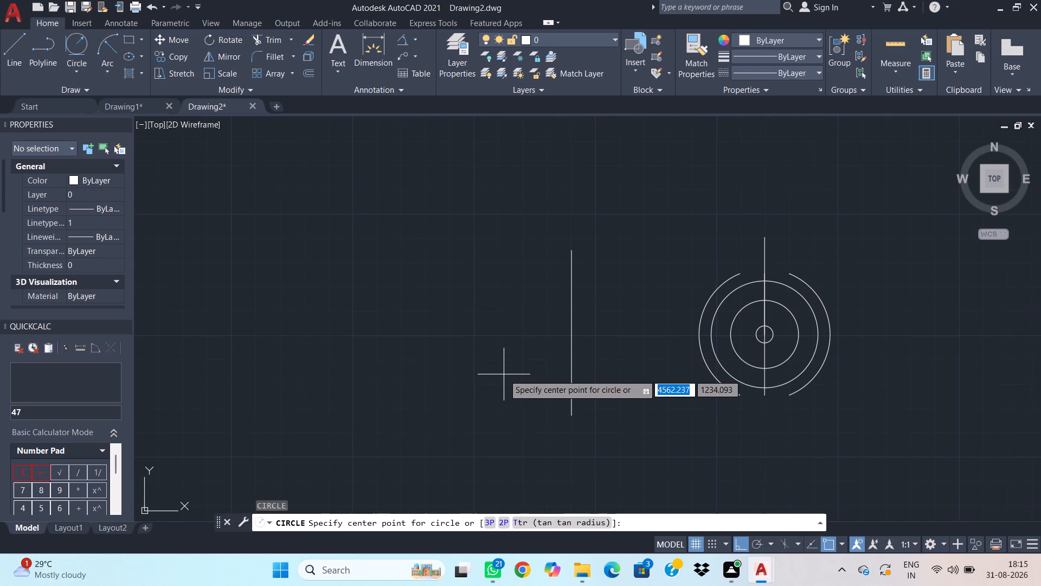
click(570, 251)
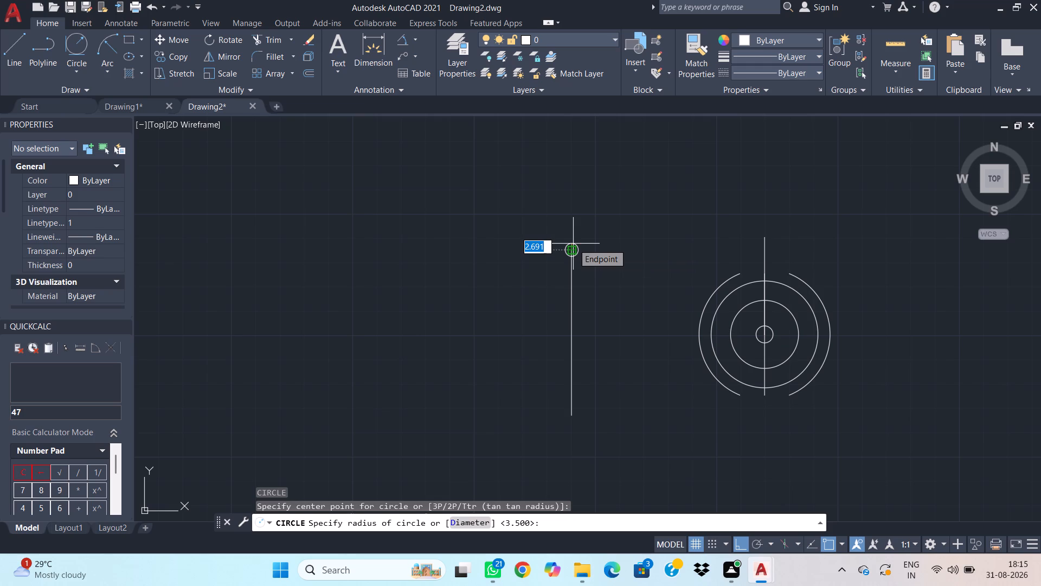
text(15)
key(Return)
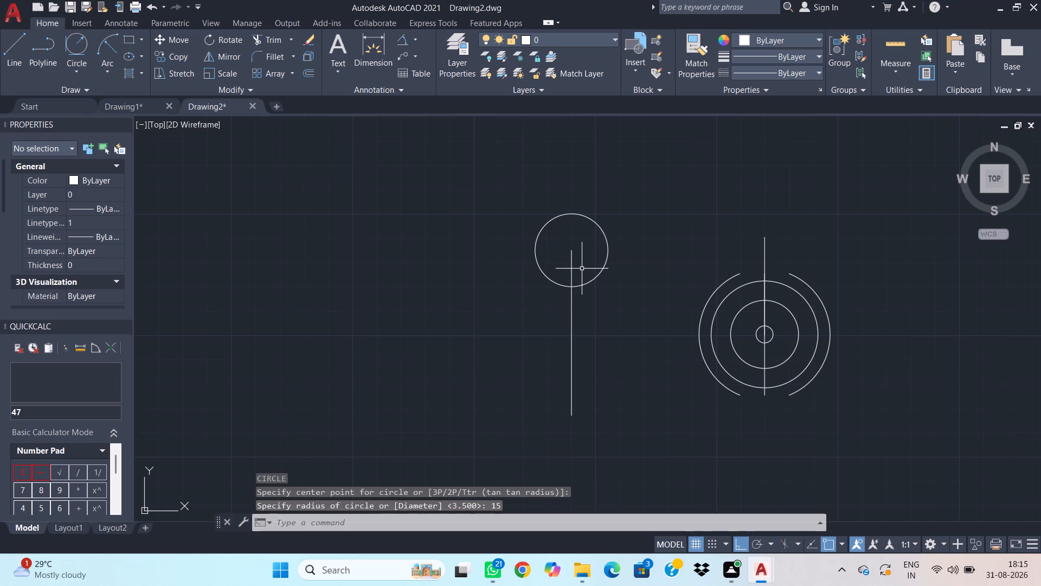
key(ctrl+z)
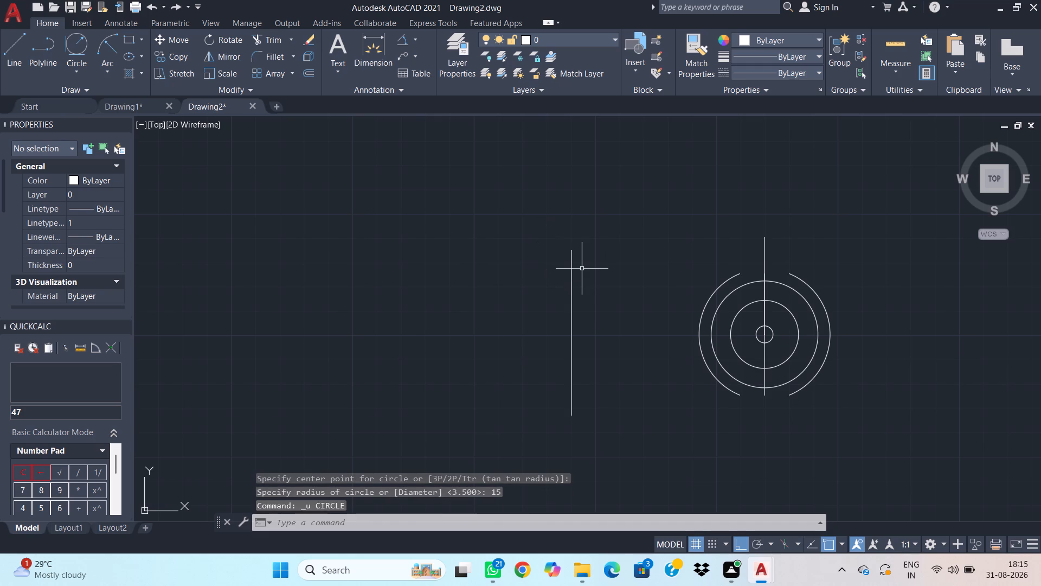
Draw a circle of diameter 7 centred on the top end of the 68-long vertical line.
text(c)
key(space)
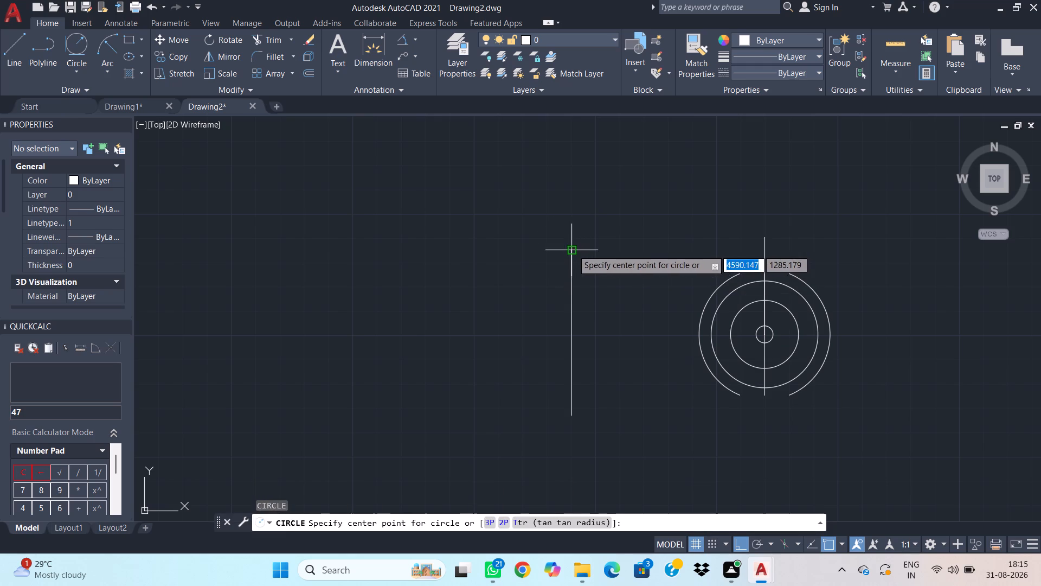
click(573, 250)
text(d)
key(space)
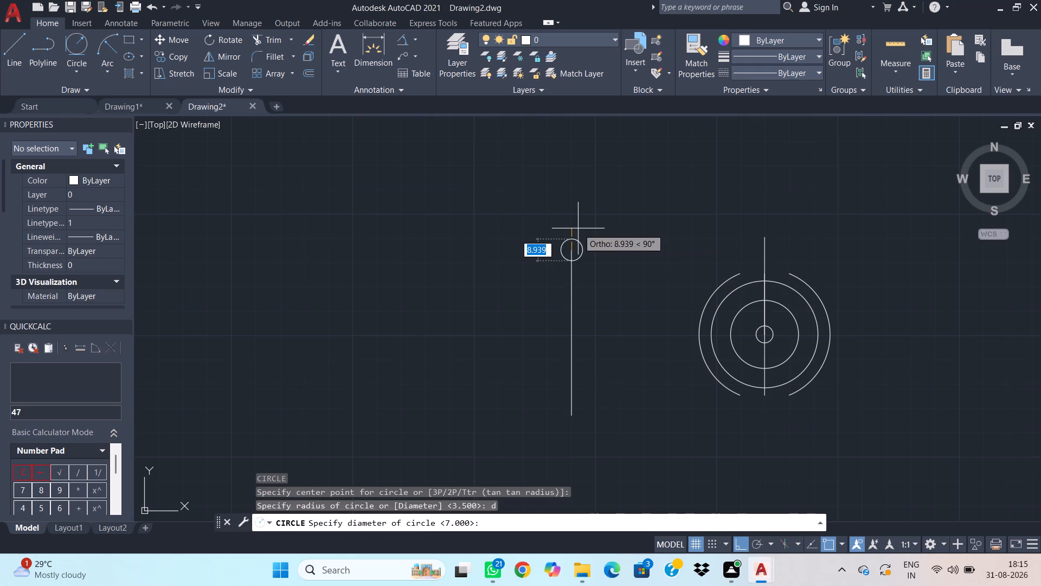
key(7)
key(Return)
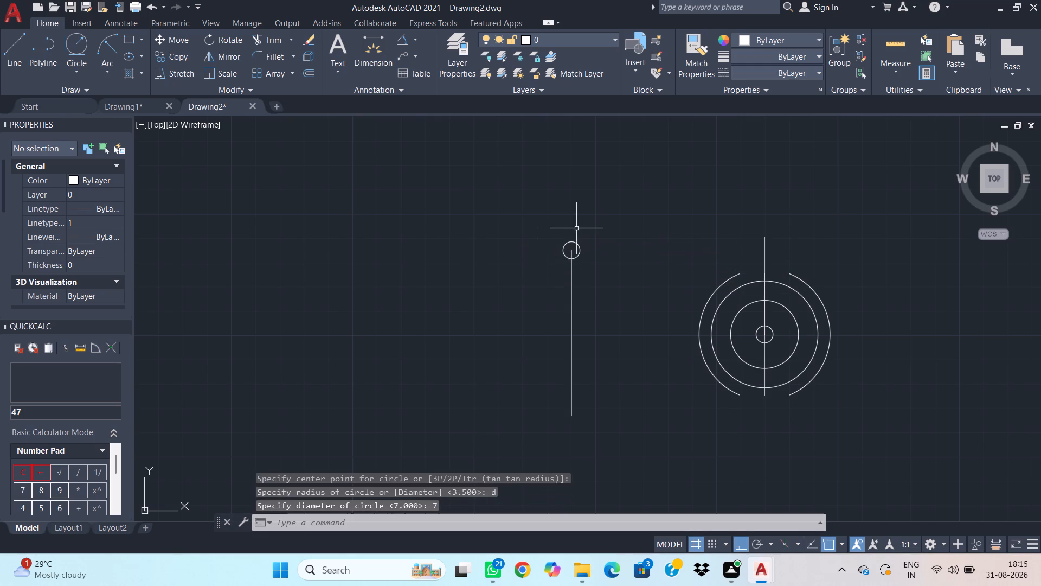
Draw a horizontal line leftwards from the top end of the concentric circles' vertical line, extending past the small separate circle.
scroll(584, 261, up, 1)
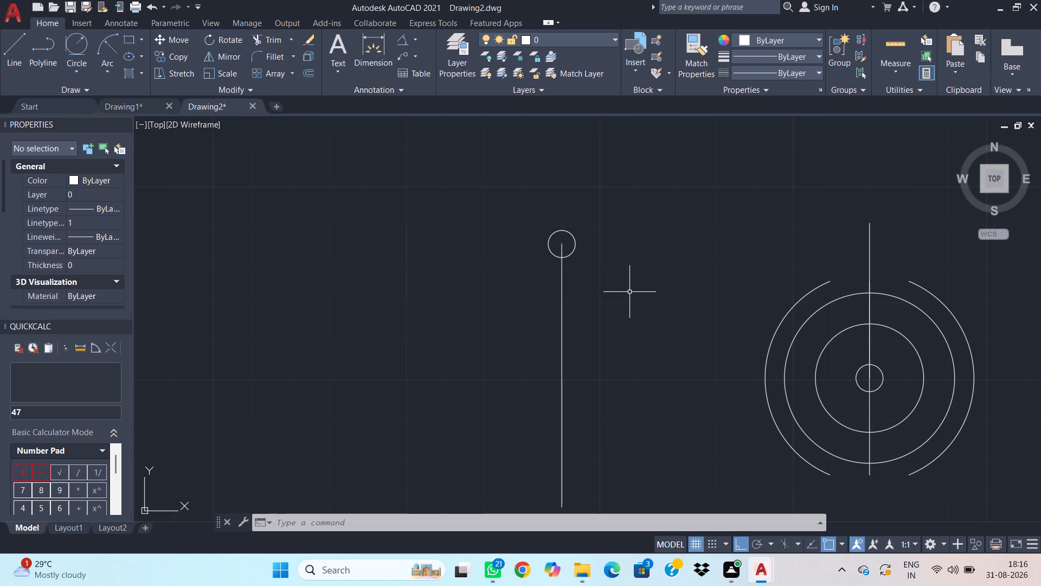
text(l)
key(space)
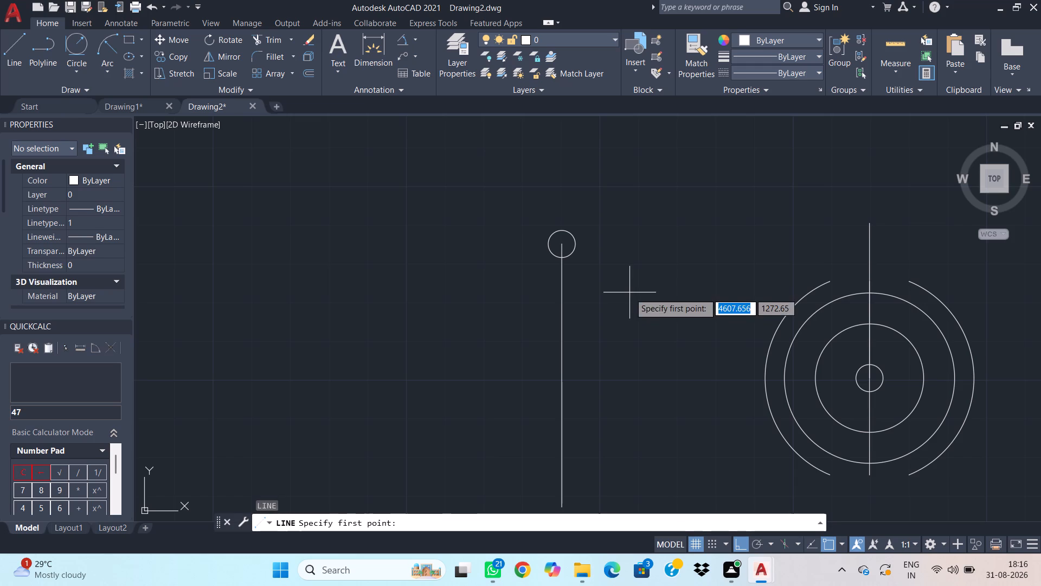
click(866, 224)
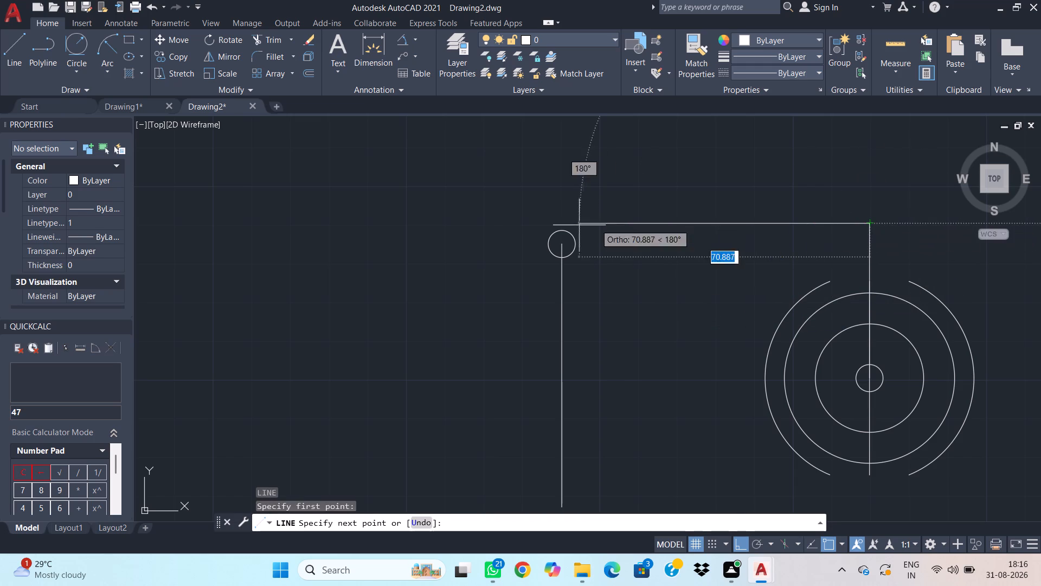
click(513, 234)
key(Escape)
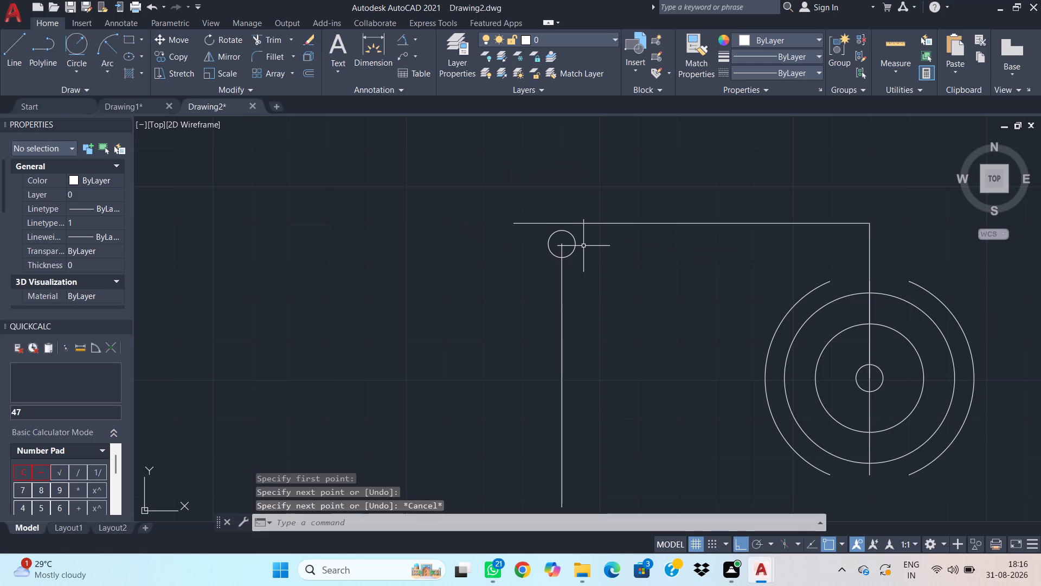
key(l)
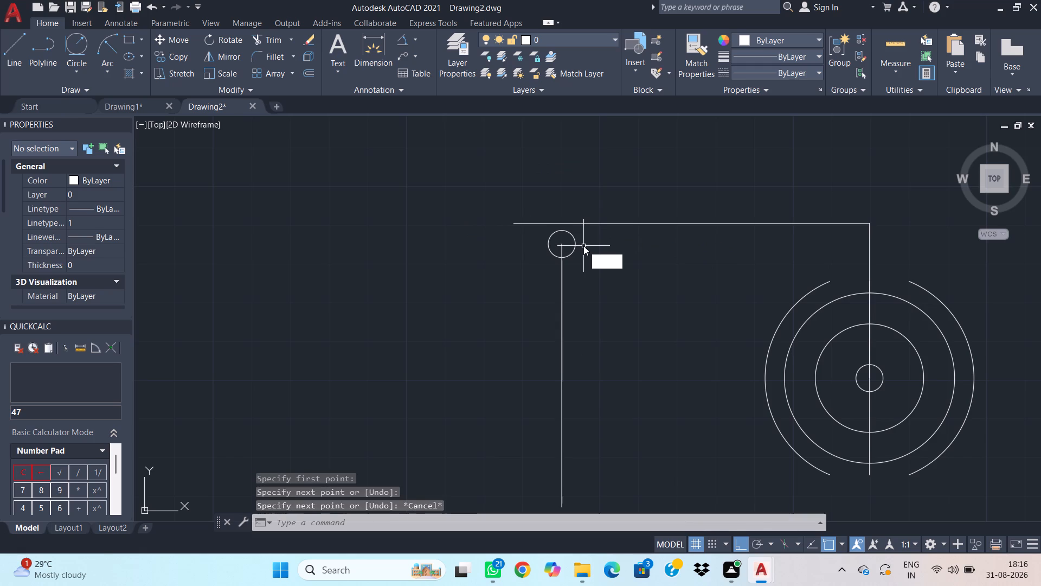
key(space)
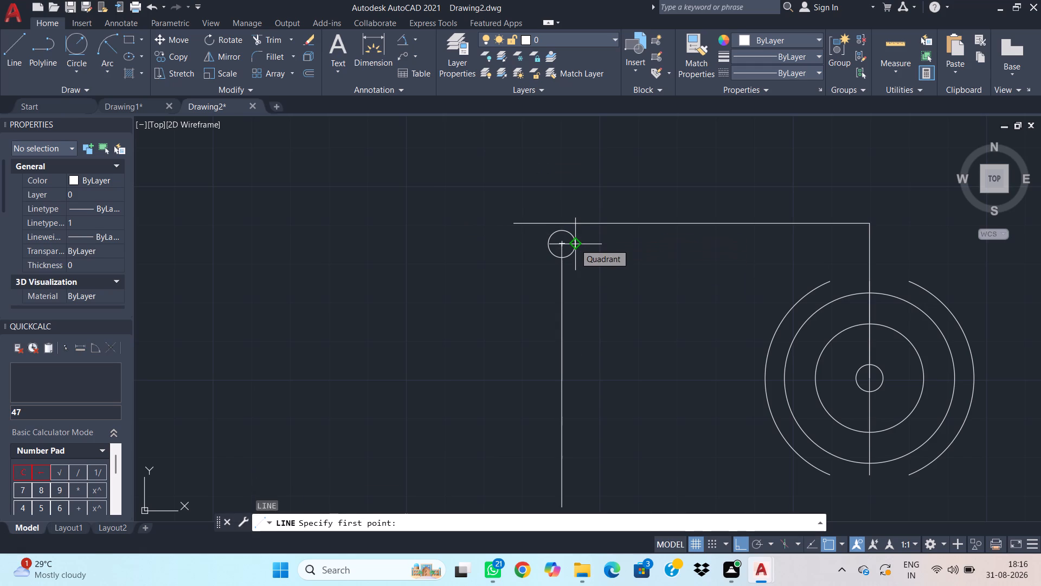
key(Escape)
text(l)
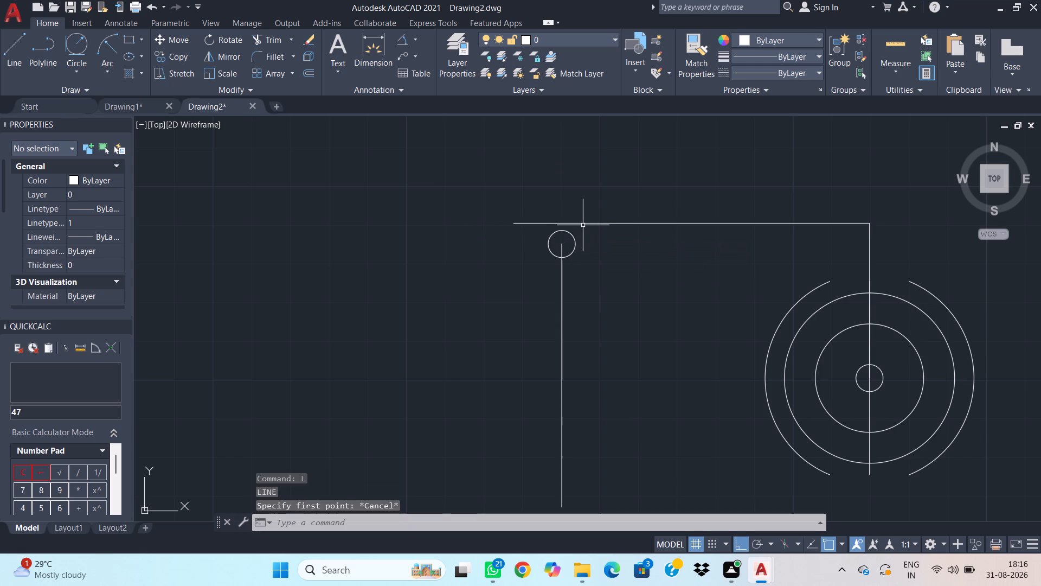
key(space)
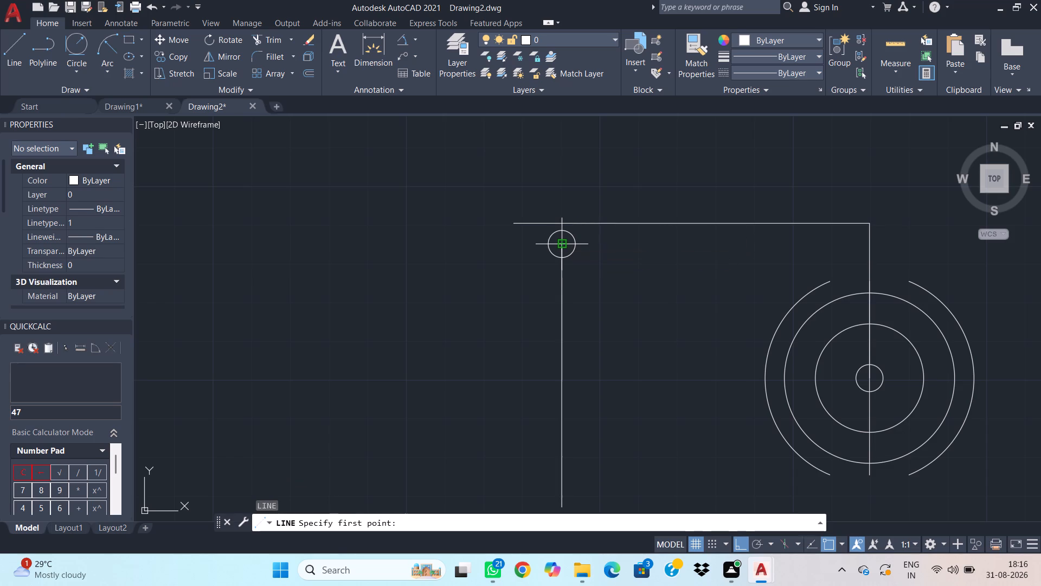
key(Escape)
Draw a short horizontal line of length 7 in the empty space to the left of the small separate circle.
text(l)
key(space)
click(443, 260)
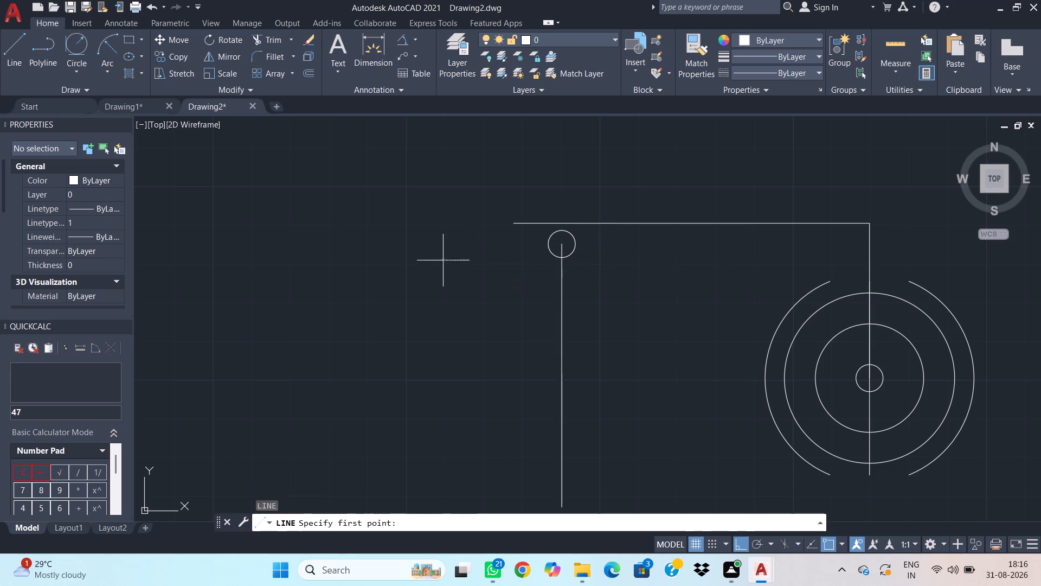
key(7)
key(Return)
key(Escape)
Move the short horizontal line of length 7 by its midpoint onto the centre of the diameter 7 circle.
click(475, 271)
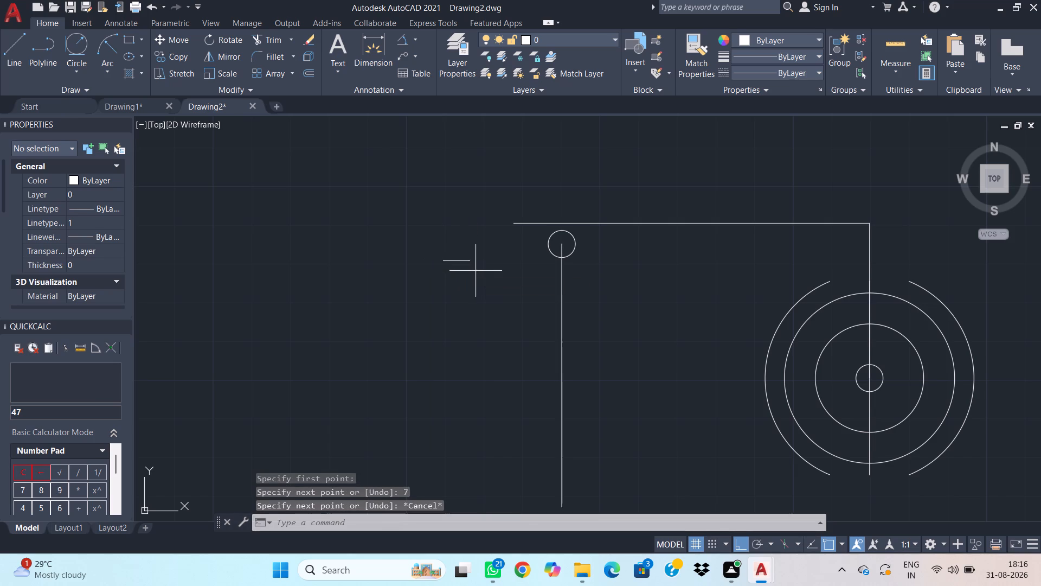
click(463, 240)
key(n)
key(Escape)
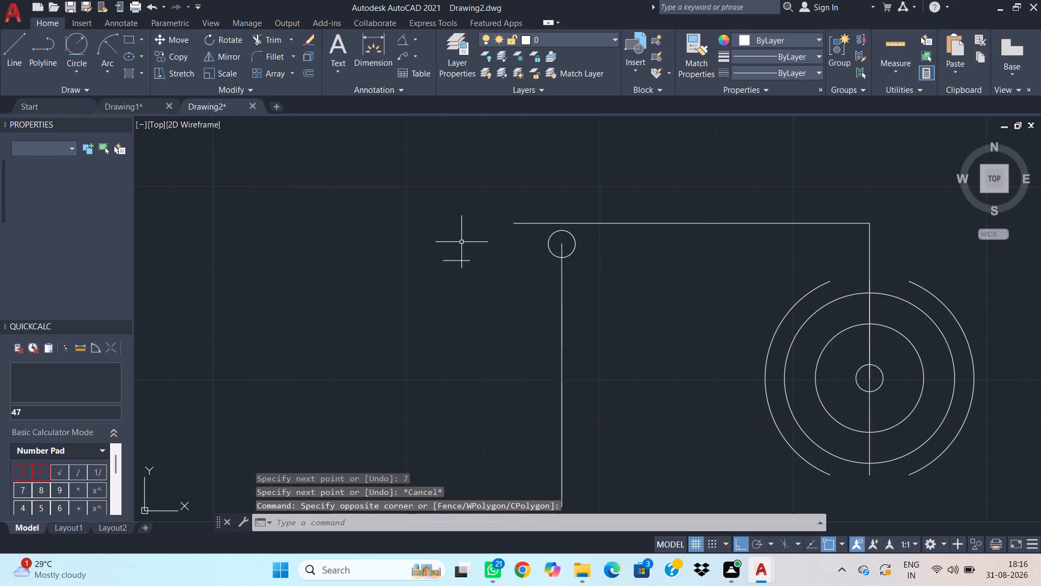
click(475, 299)
click(432, 252)
text(m)
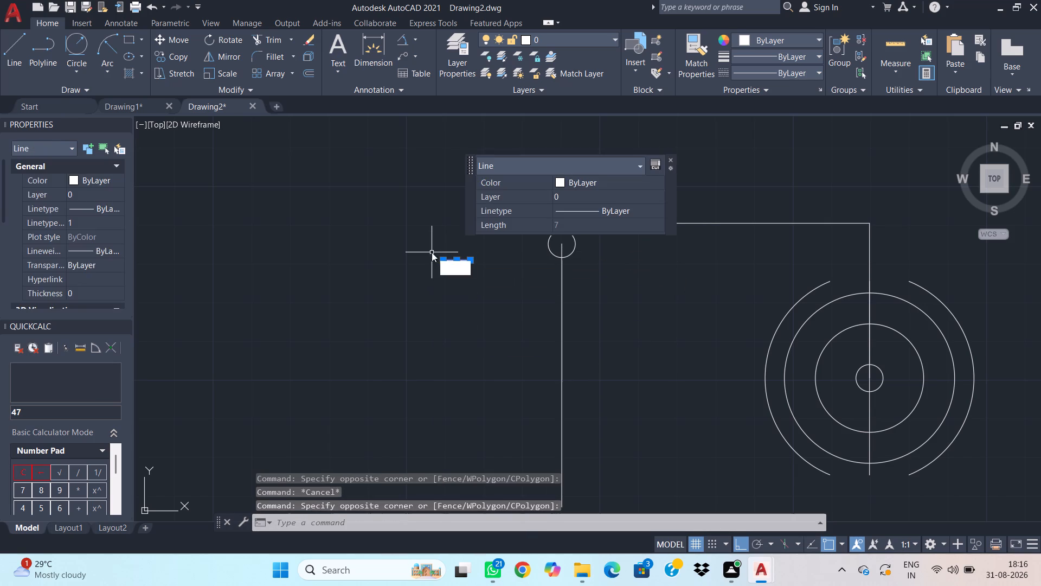
key(space)
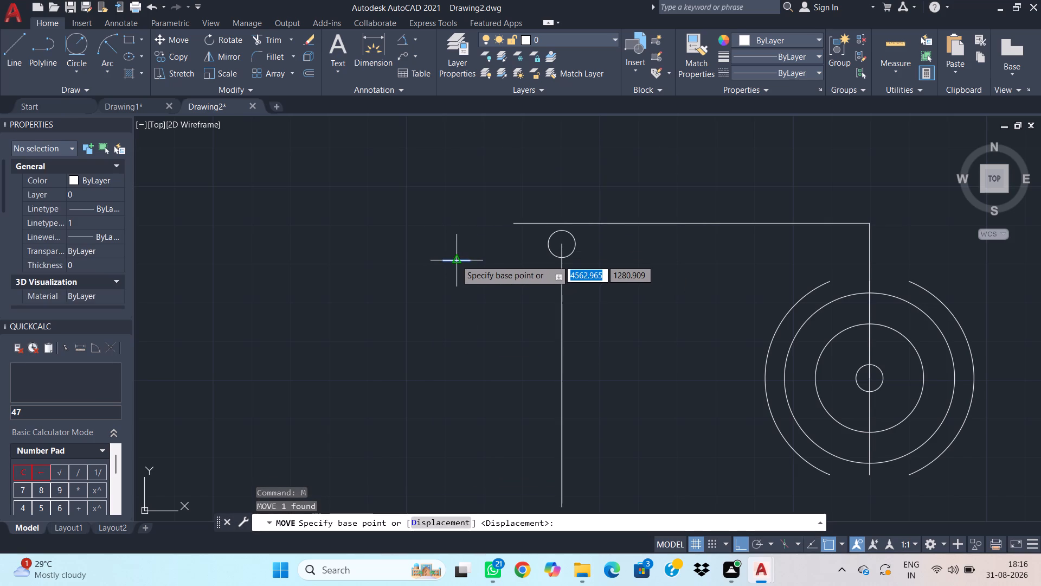
click(455, 260)
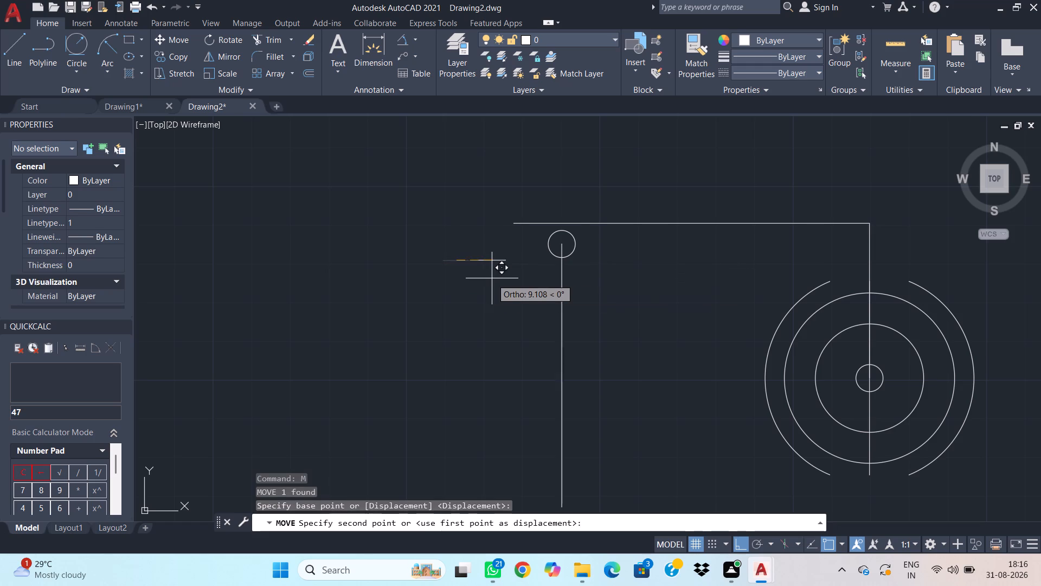
scroll(492, 278, up, 1)
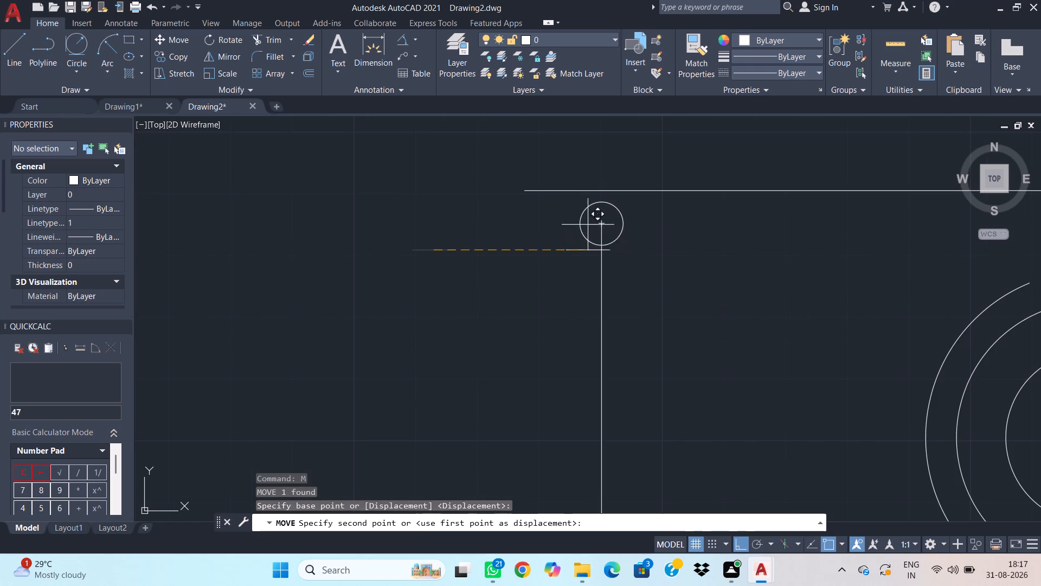
click(599, 221)
click(633, 238)
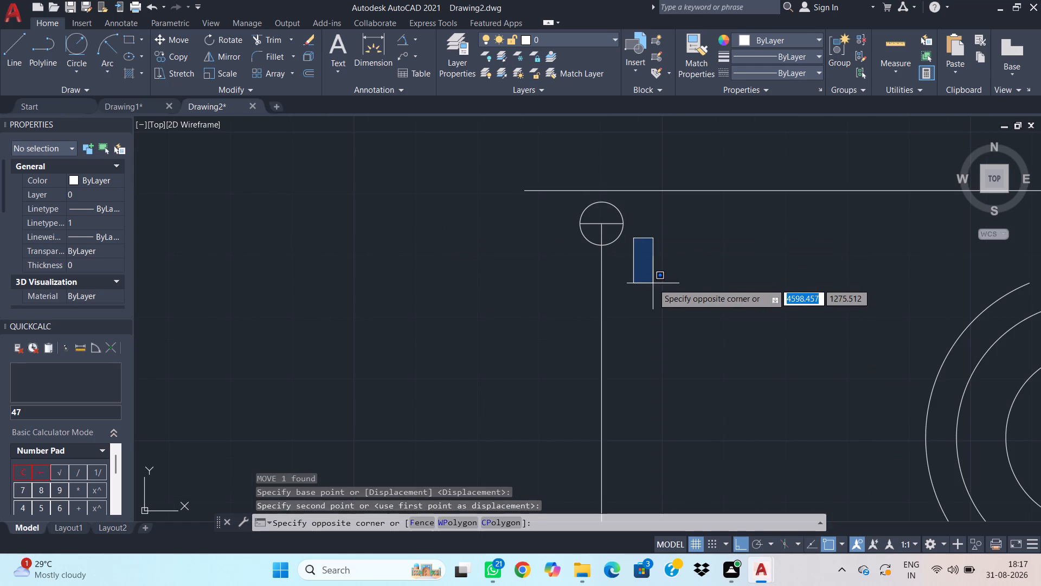
key(Escape)
Move the short horizontal line from the circle's centre up to the circle's top quadrant.
click(615, 227)
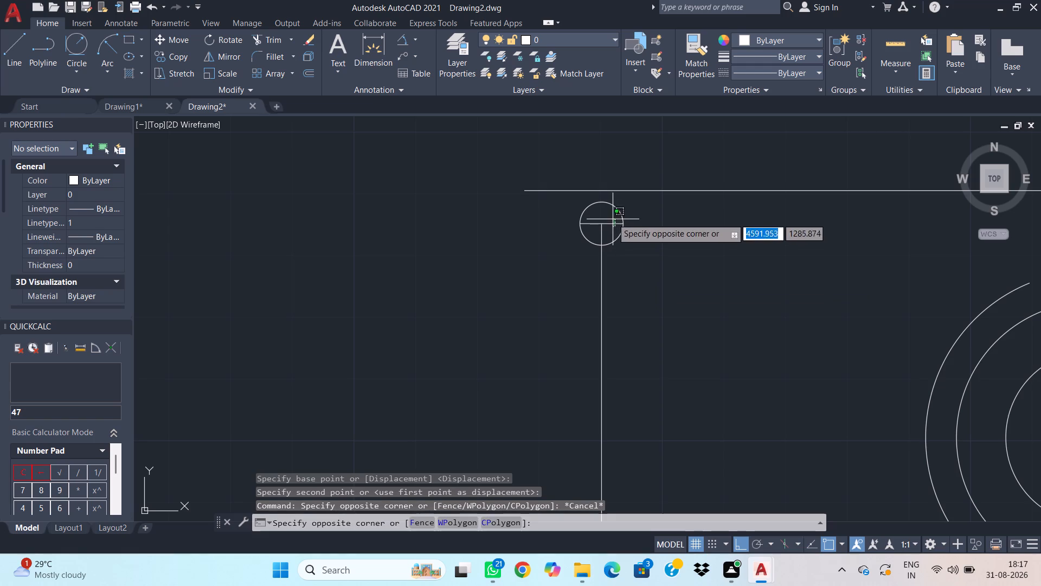
click(612, 218)
text(m)
key(space)
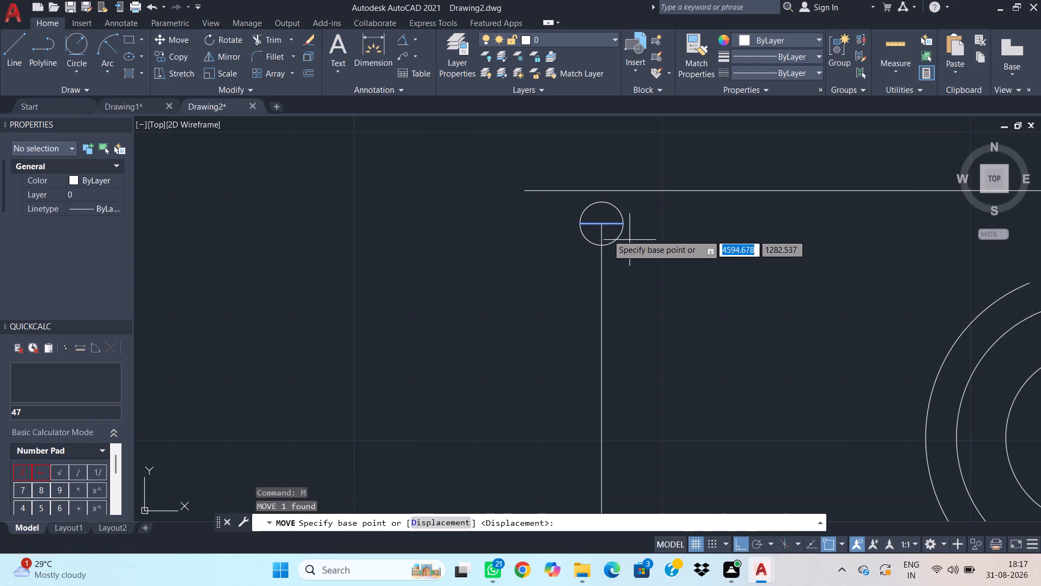
click(602, 224)
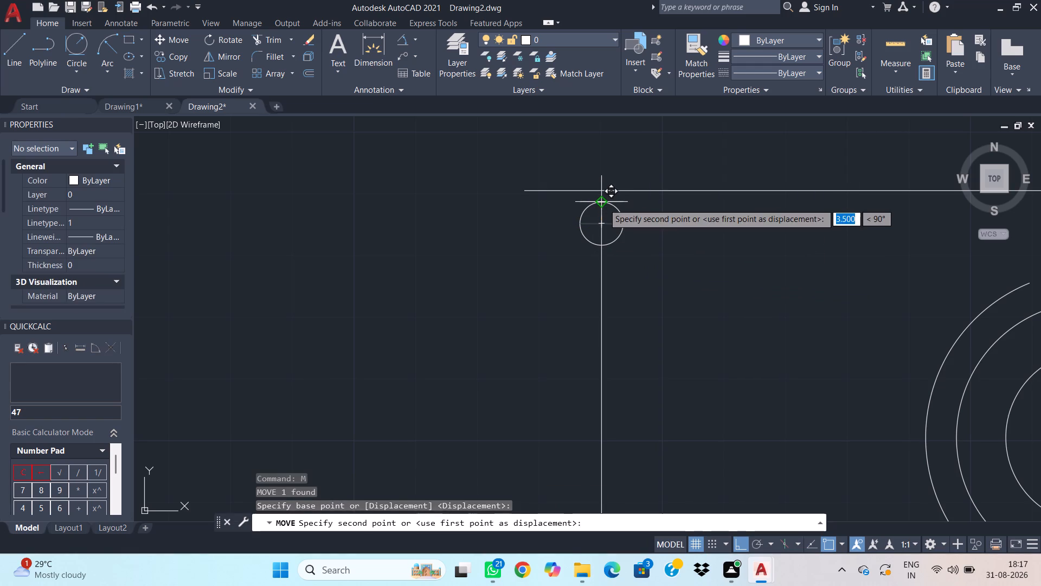
click(603, 203)
key(Escape)
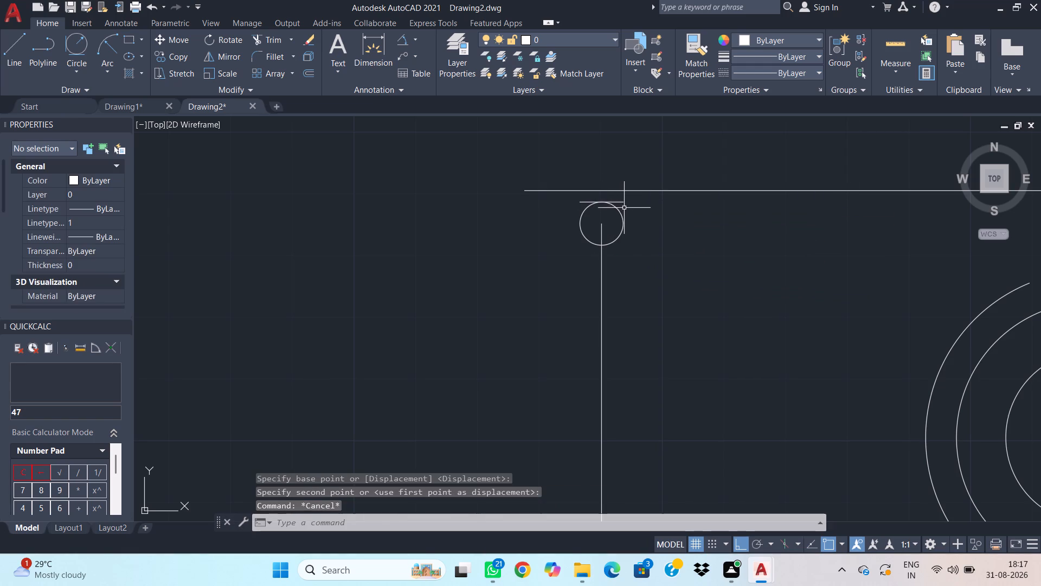
Offset the short horizontal line downwards by the circle's diameter, from its top quadrant to its bottom quadrant.
click(625, 206)
click(622, 199)
key(o)
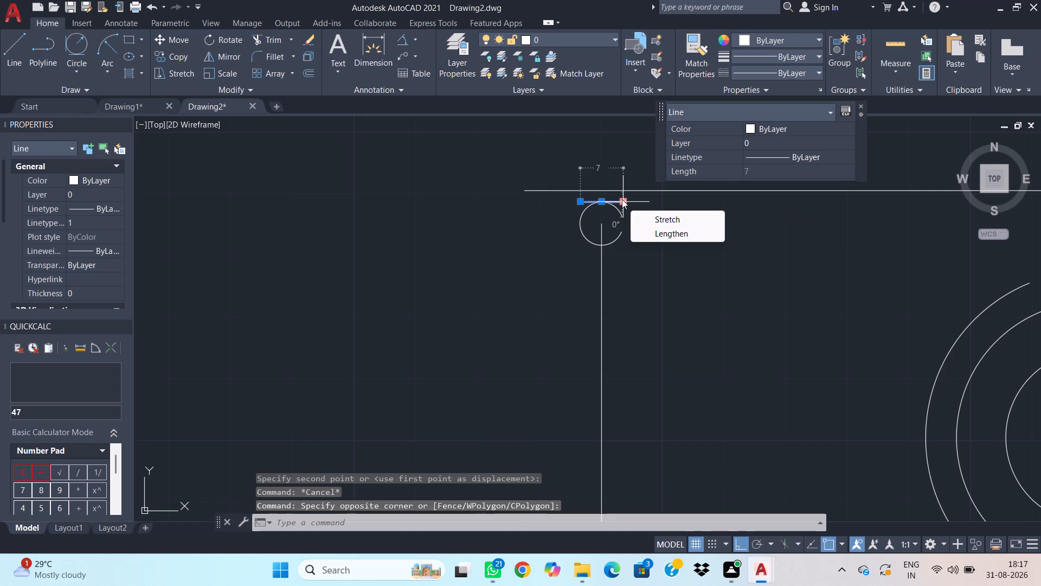
key(space)
click(600, 200)
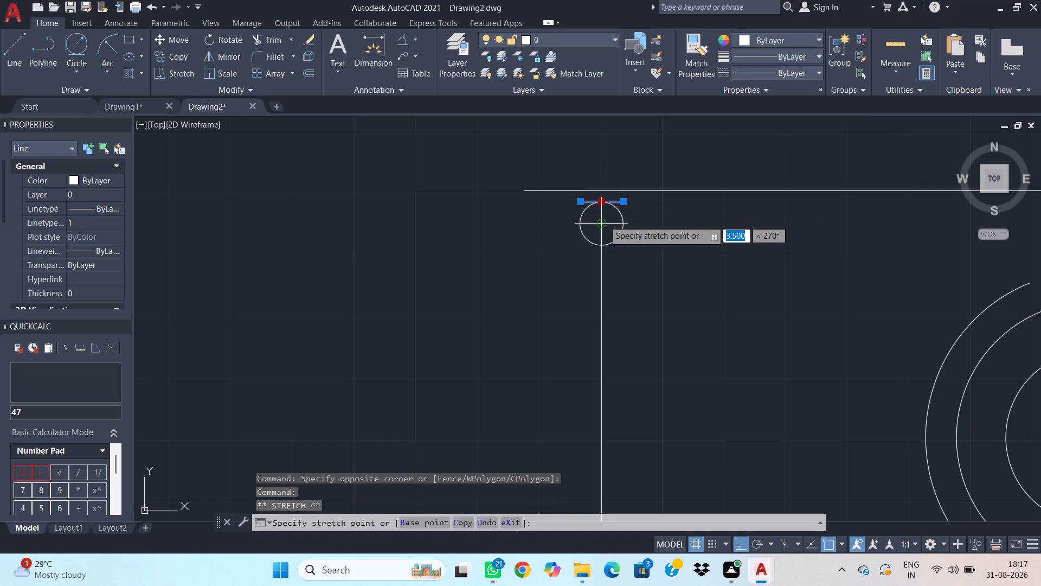
key(Escape)
text(o)
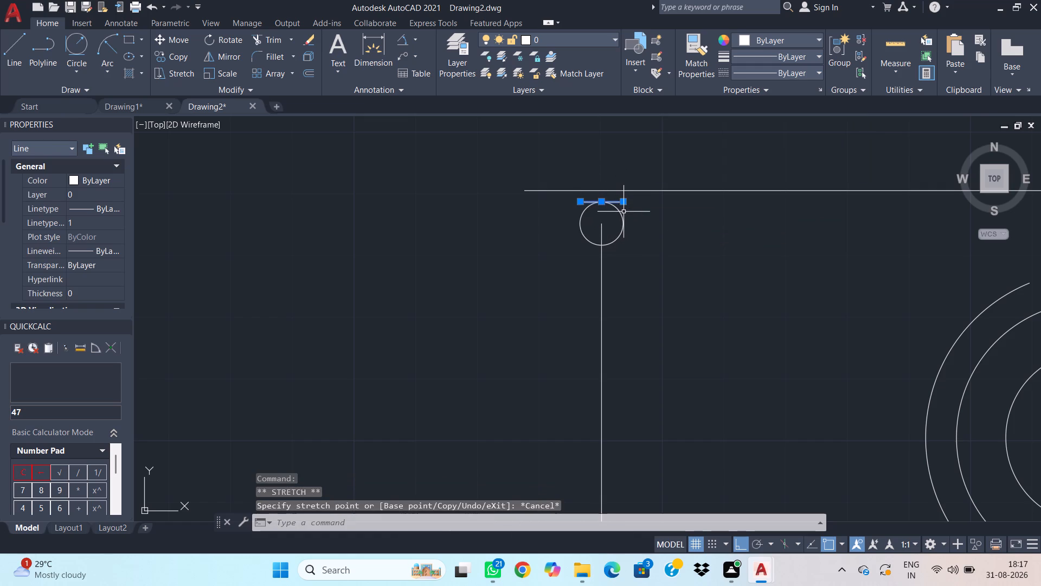
key(space)
click(601, 203)
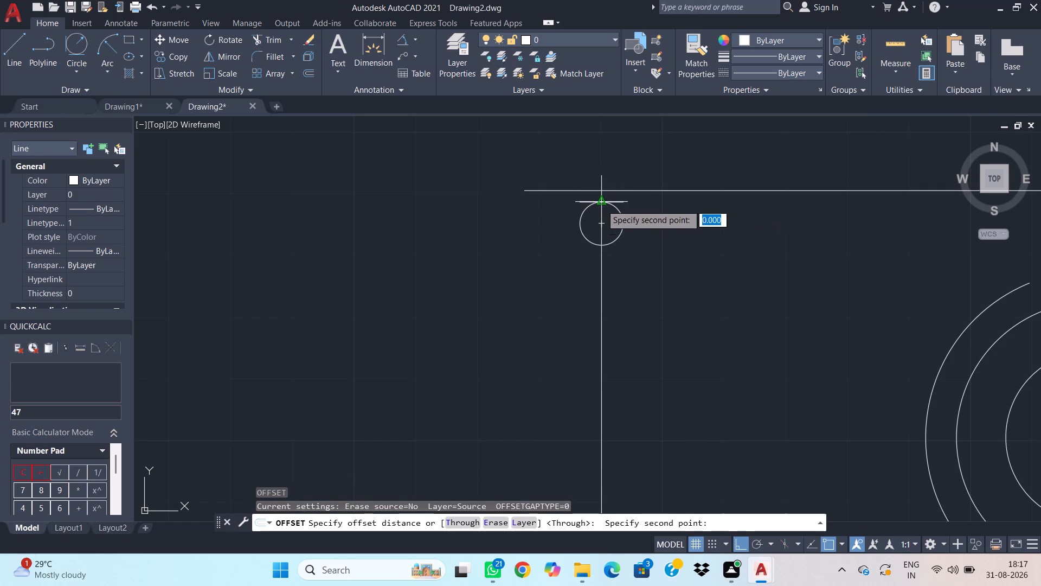
click(603, 241)
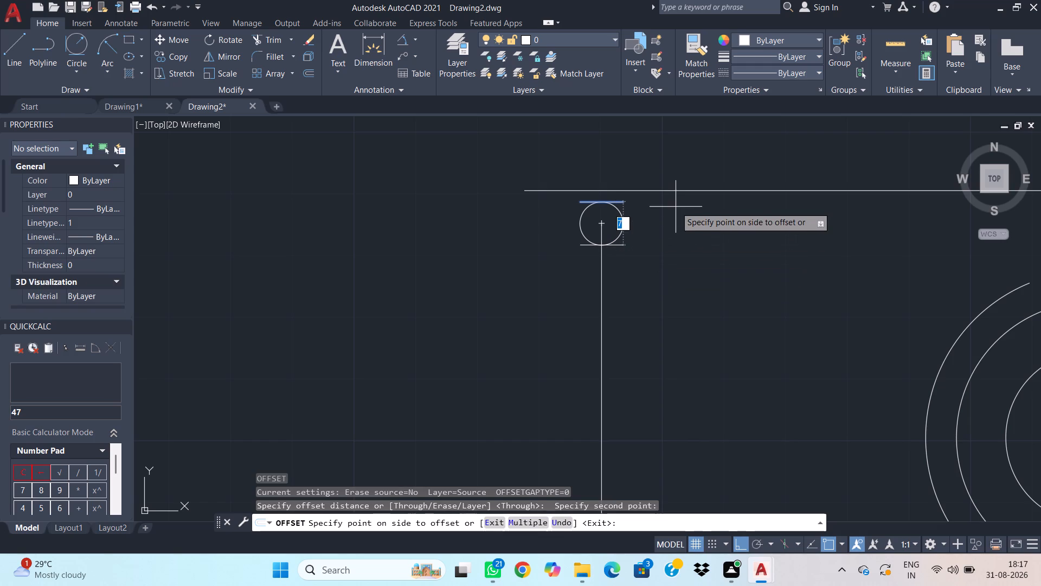
click(677, 232)
key(Escape)
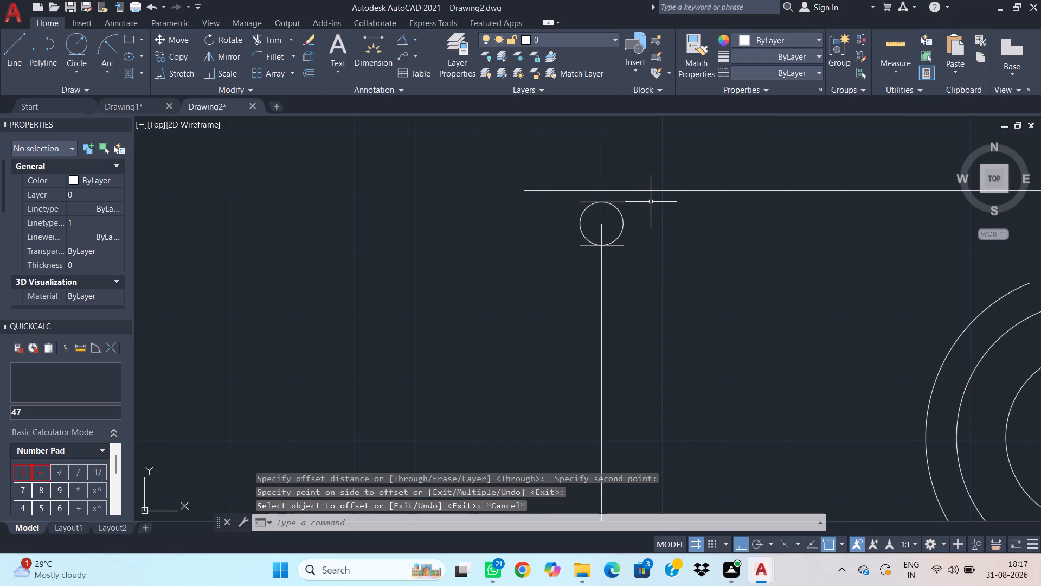
Draw short vertical lines from both ends of the upper short line up to the long horizontal projection line.
text(l)
key(space)
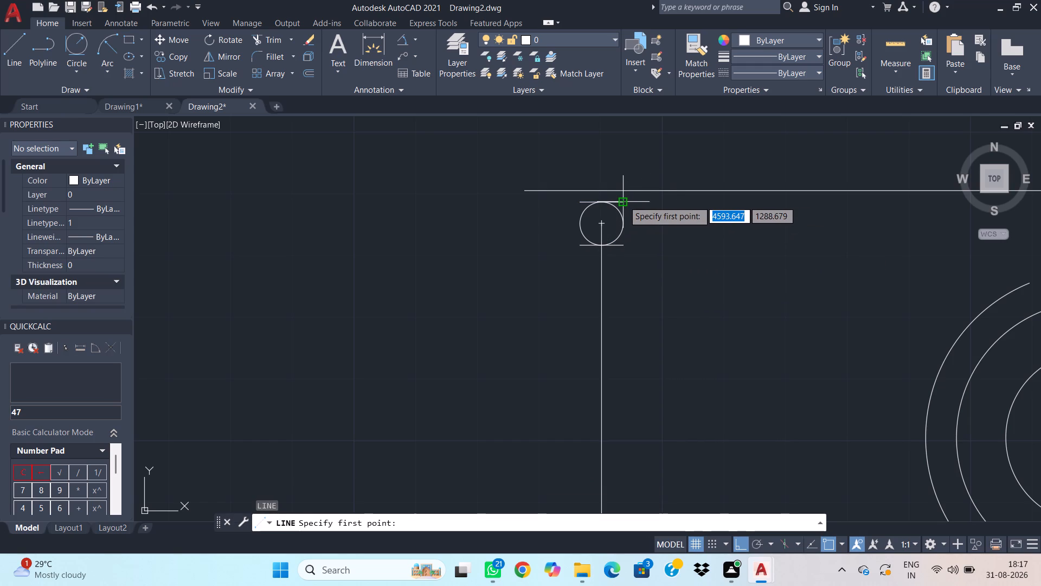
click(624, 201)
click(624, 192)
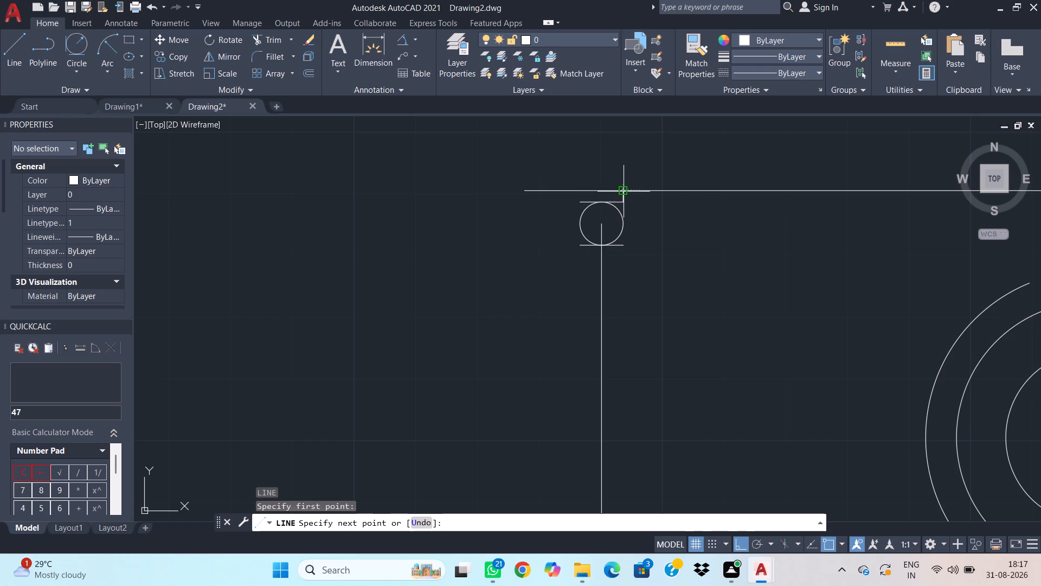
key(Escape)
key(space)
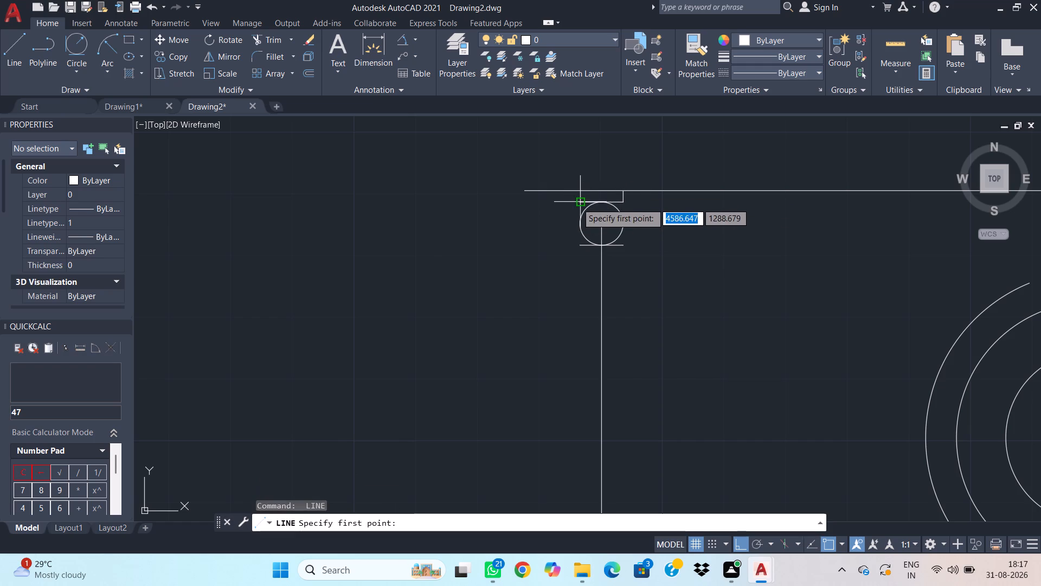
click(577, 202)
click(578, 190)
key(Escape)
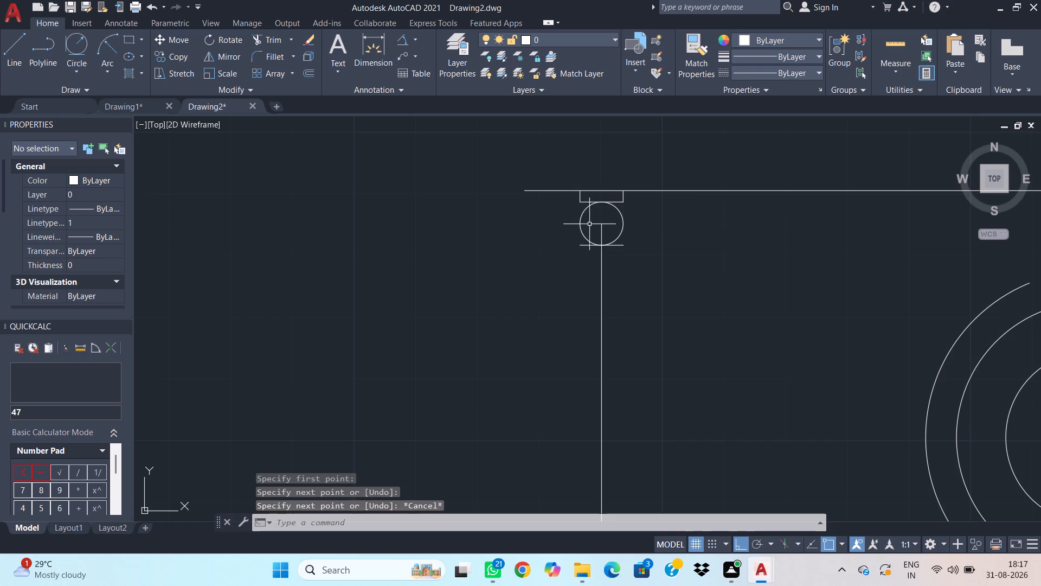
Draw vertical lines joining the ends of the two short horizontal lines, closing a square around the circle.
key(space)
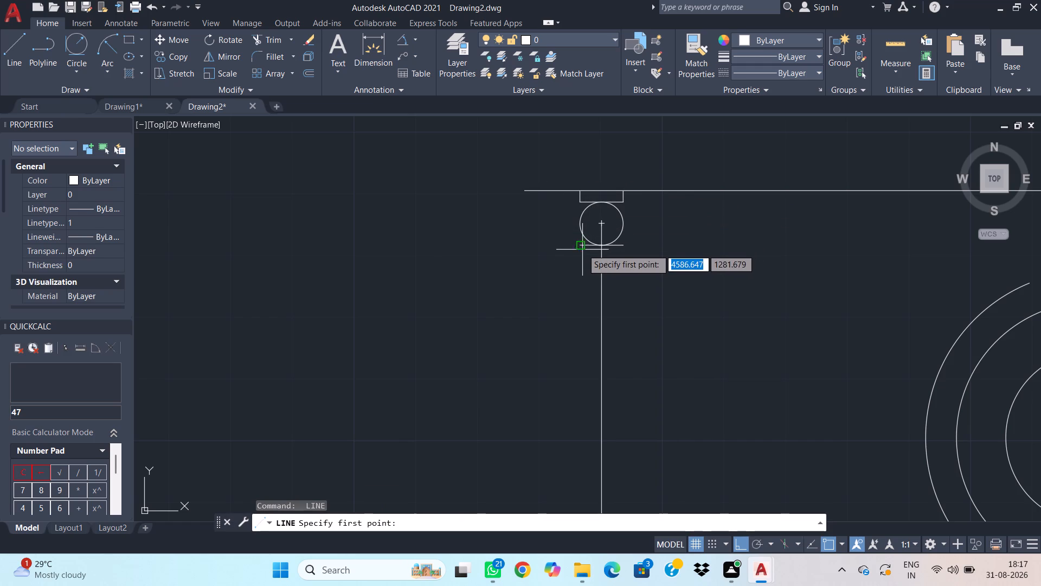
click(582, 243)
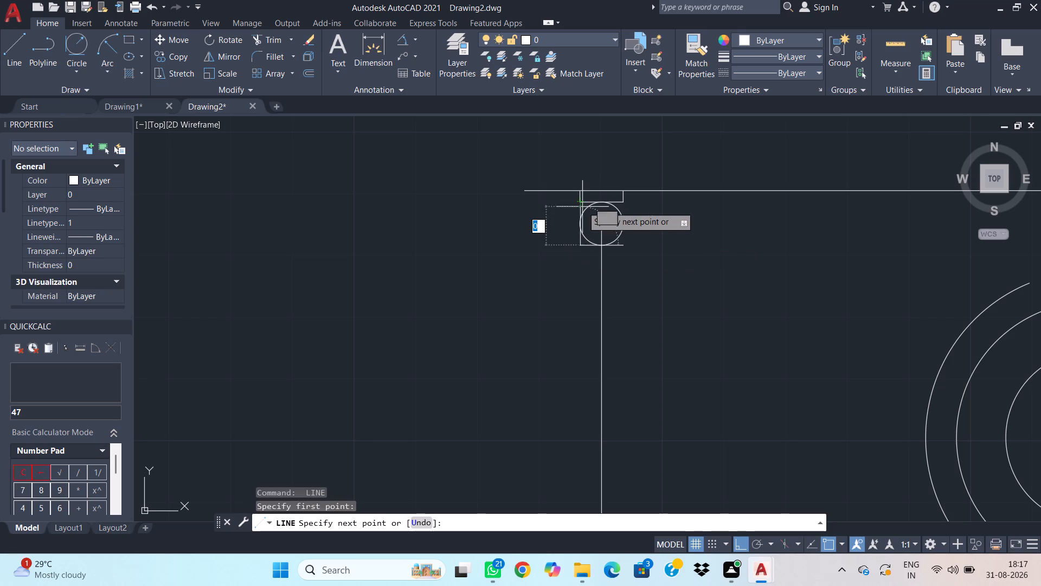
click(582, 201)
key(Escape)
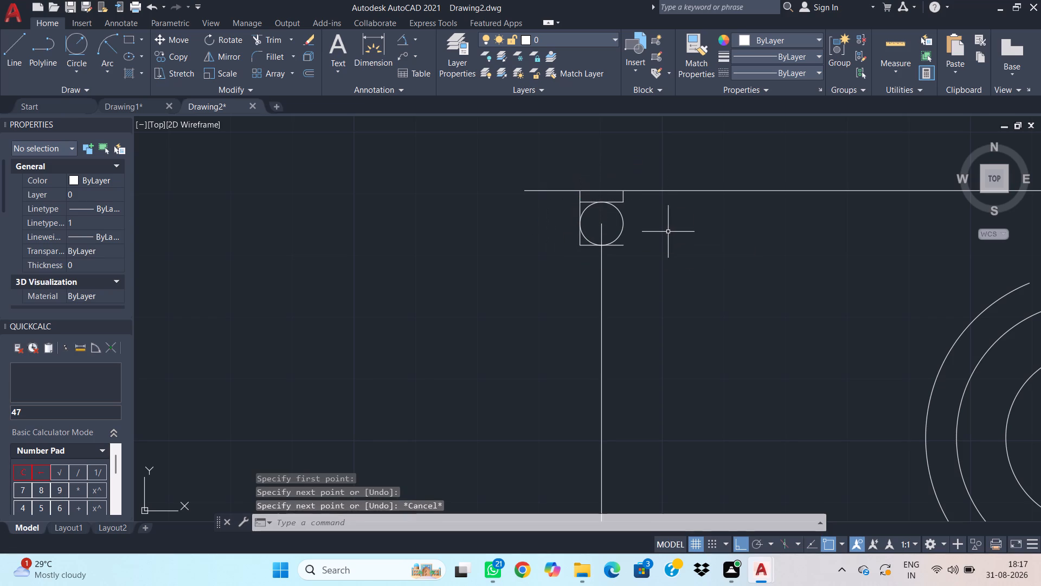
key(space)
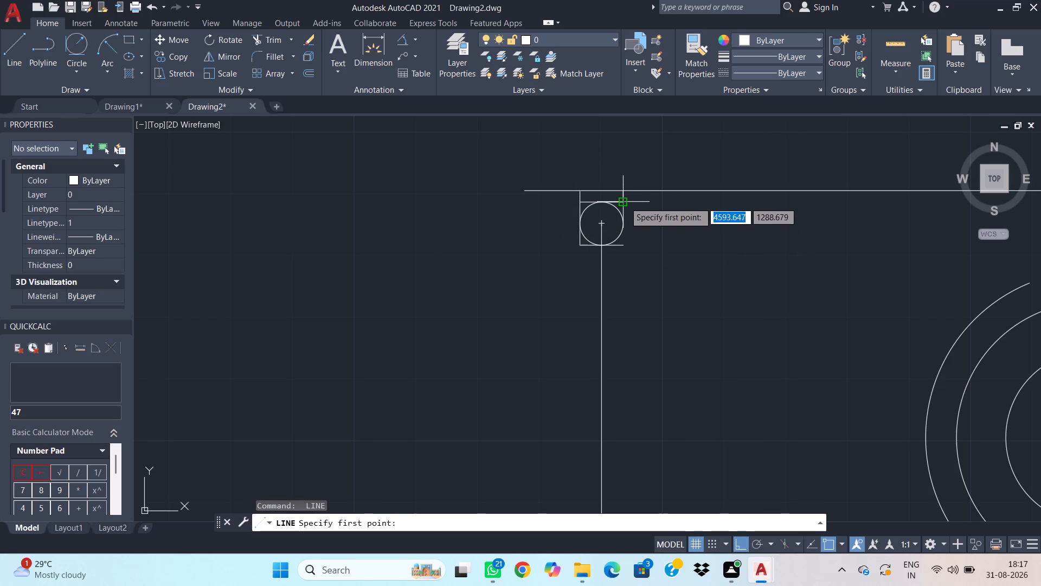
click(625, 202)
click(622, 247)
key(Escape)
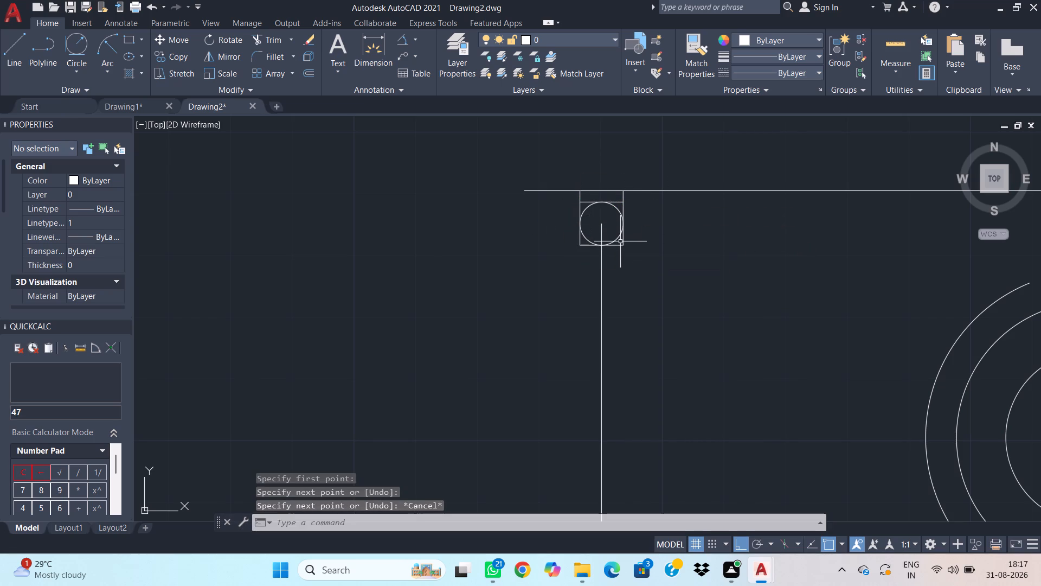
Erase the diameter 7 circle inside the square and the long horizontal projection line above it.
click(619, 238)
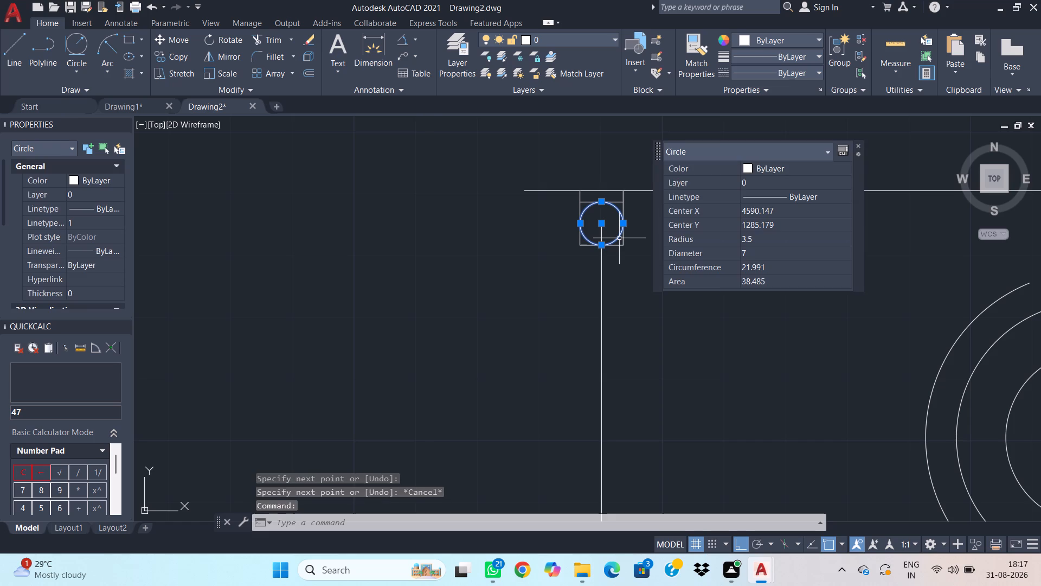
key(Delete)
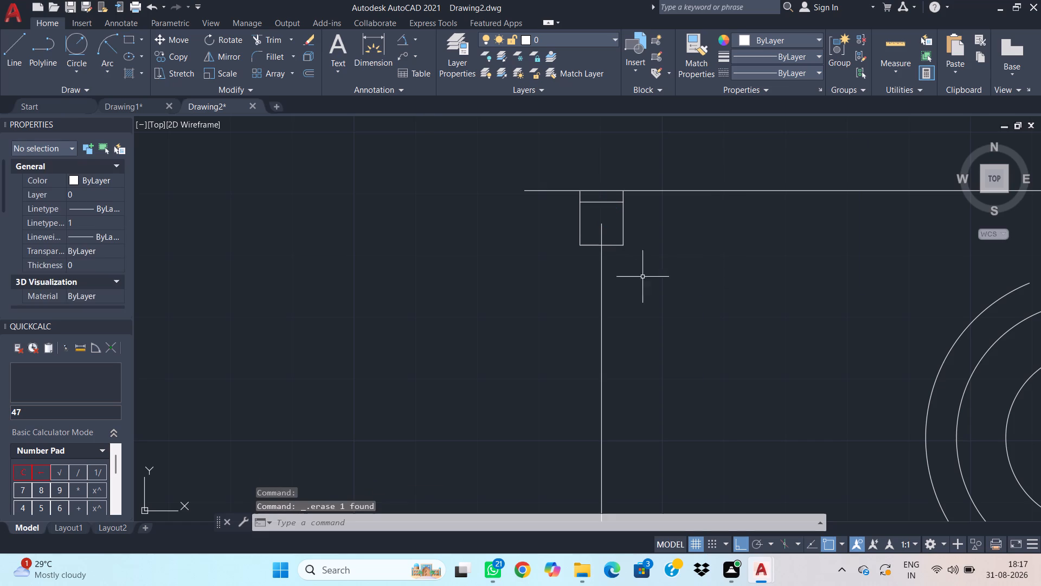
drag(722, 218, 724, 213)
click(715, 173)
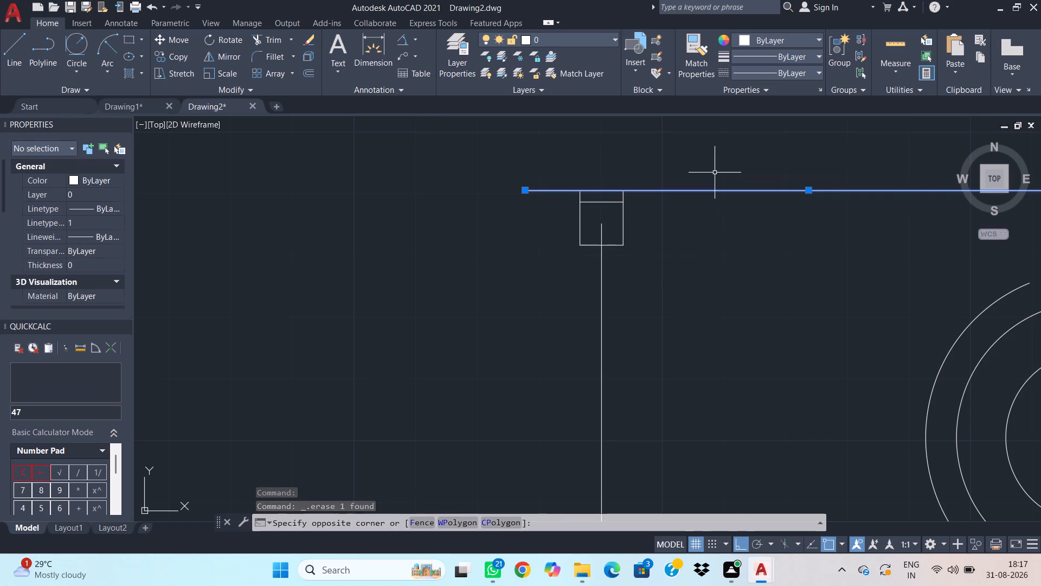
key(Delete)
Draw two horizontal centre line segments from the top end of the 68-long vertical line, extending just past each side of the square.
scroll(711, 218, down, 1)
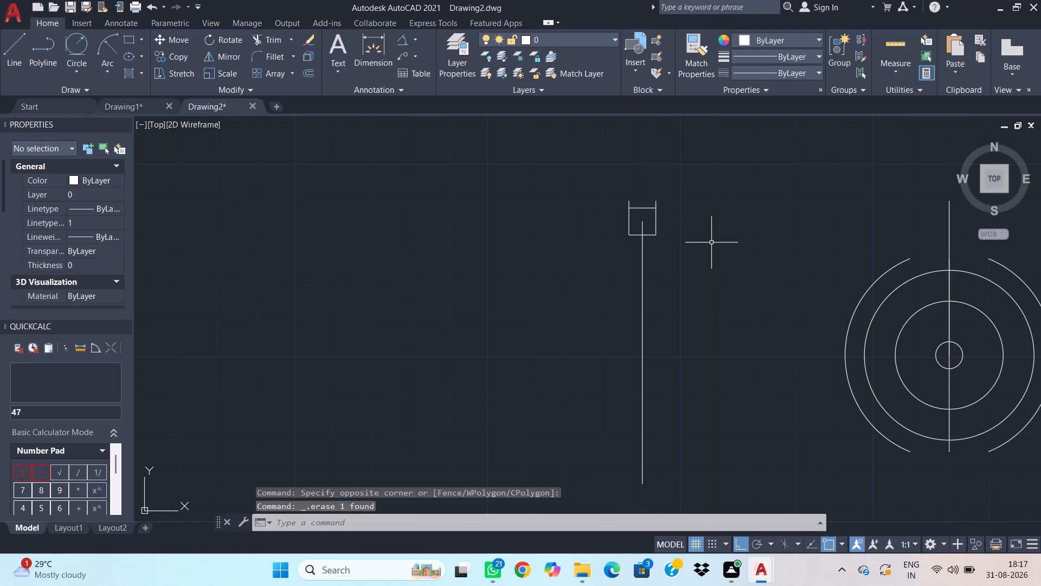
scroll(779, 275, down, 1)
scroll(776, 273, up, 1)
middle_drag(769, 270, 710, 280)
text(l)
key(space)
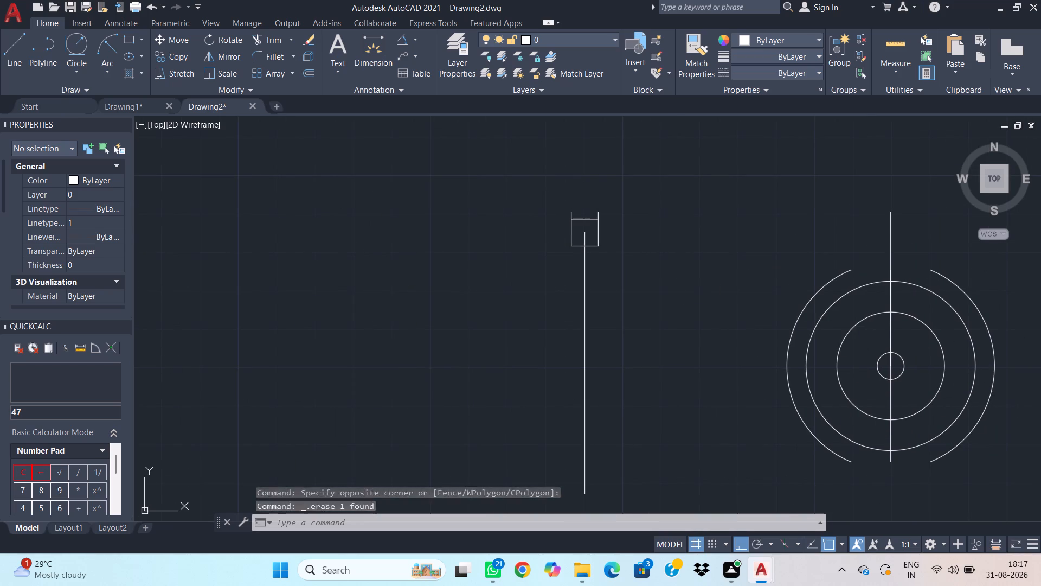
click(584, 232)
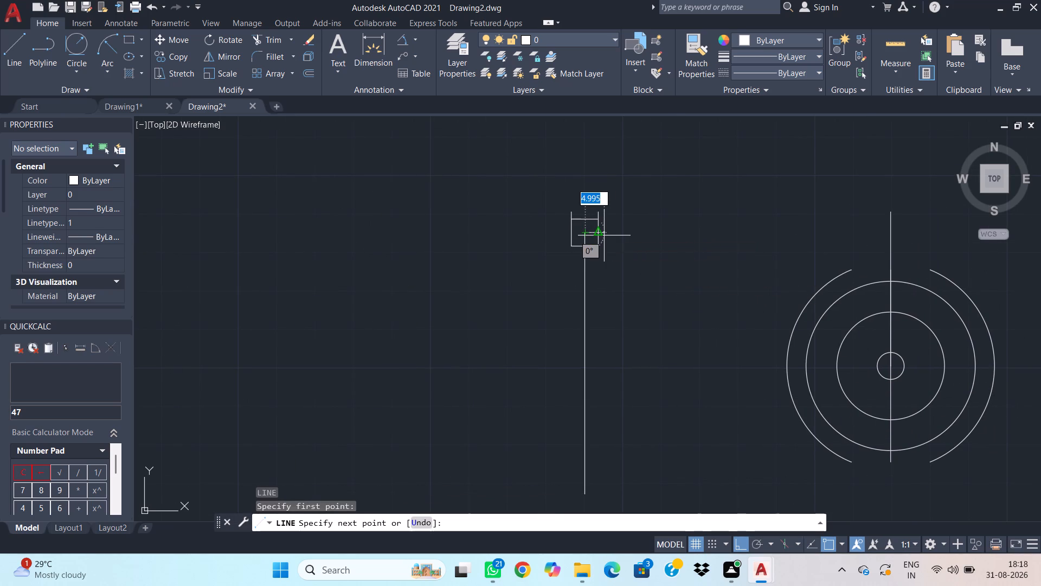
click(606, 233)
key(Escape)
key(space)
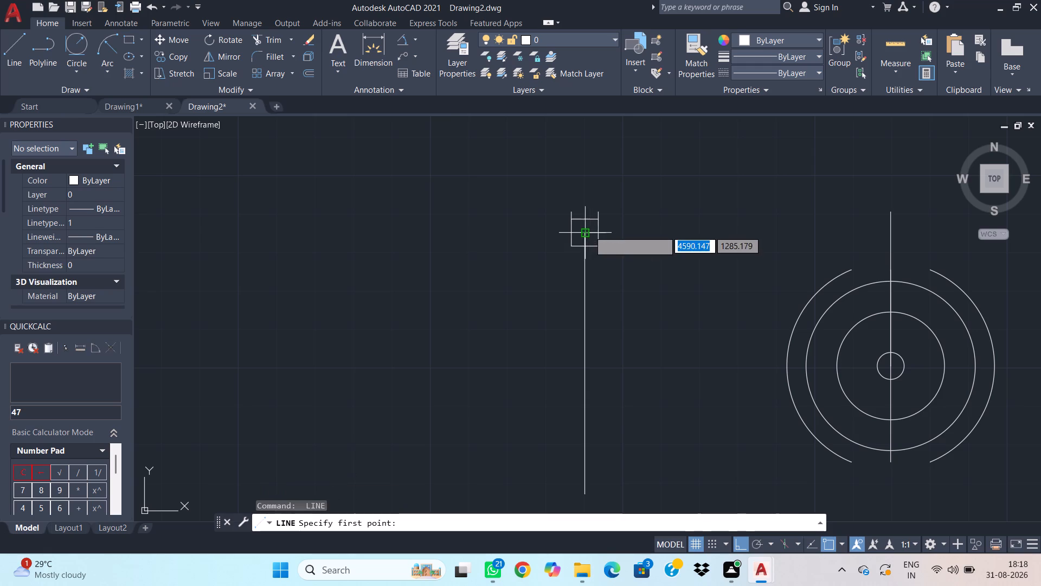
click(587, 230)
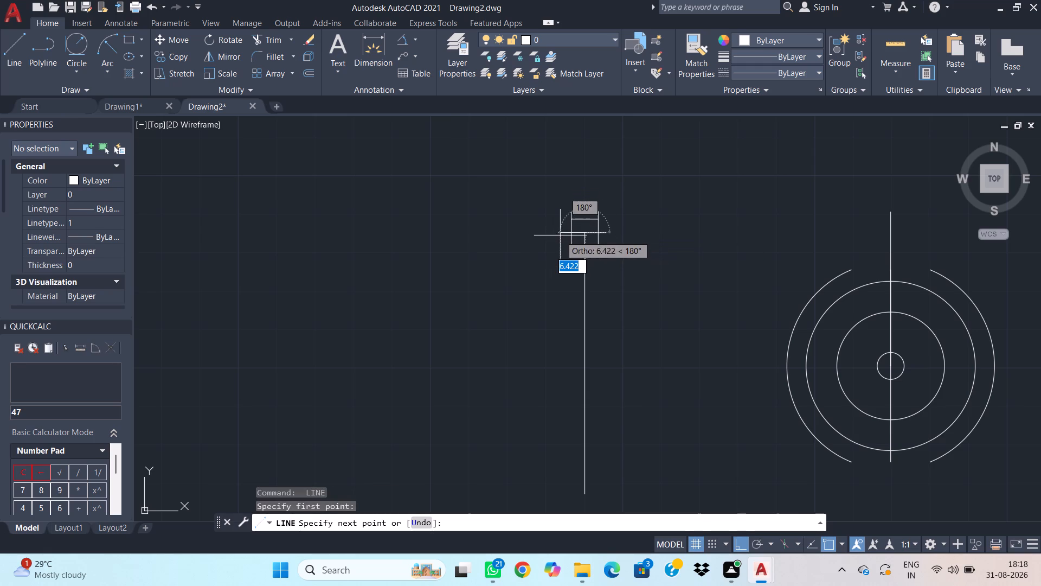
click(564, 235)
key(Escape)
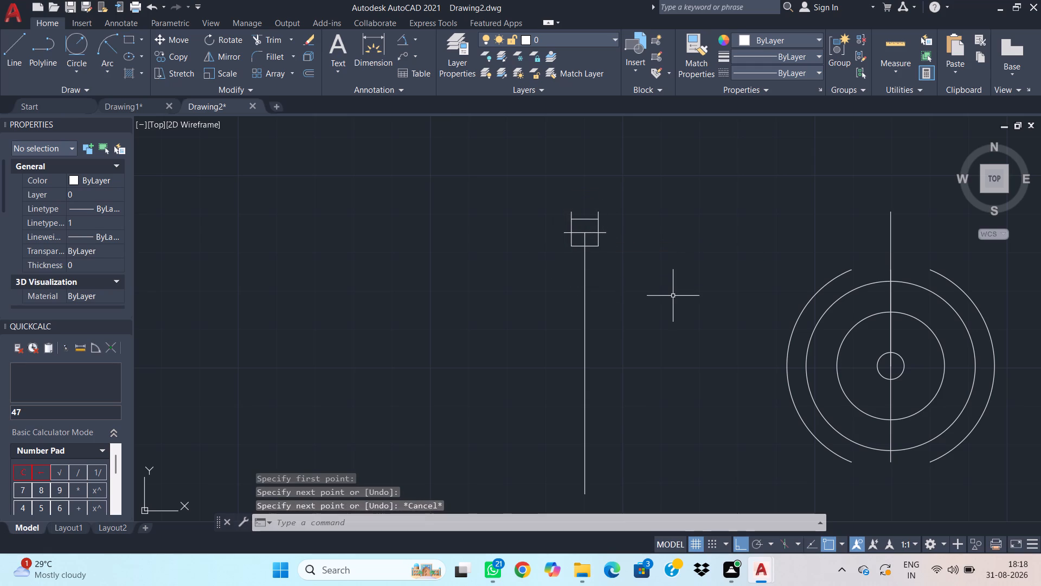
Erase the 68-long vertical line running down from the centre of the square section.
click(646, 294)
click(564, 315)
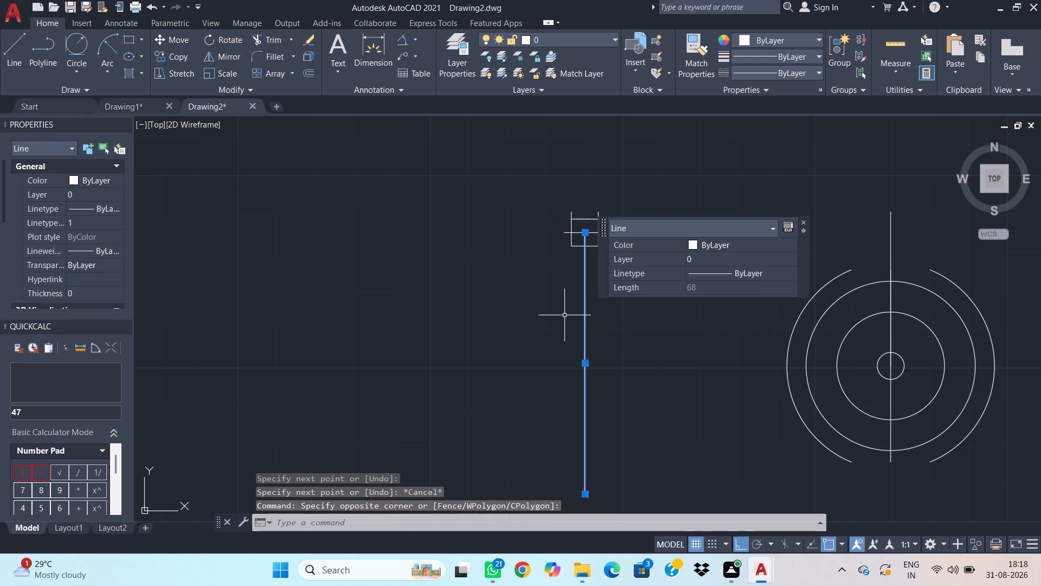
key(Delete)
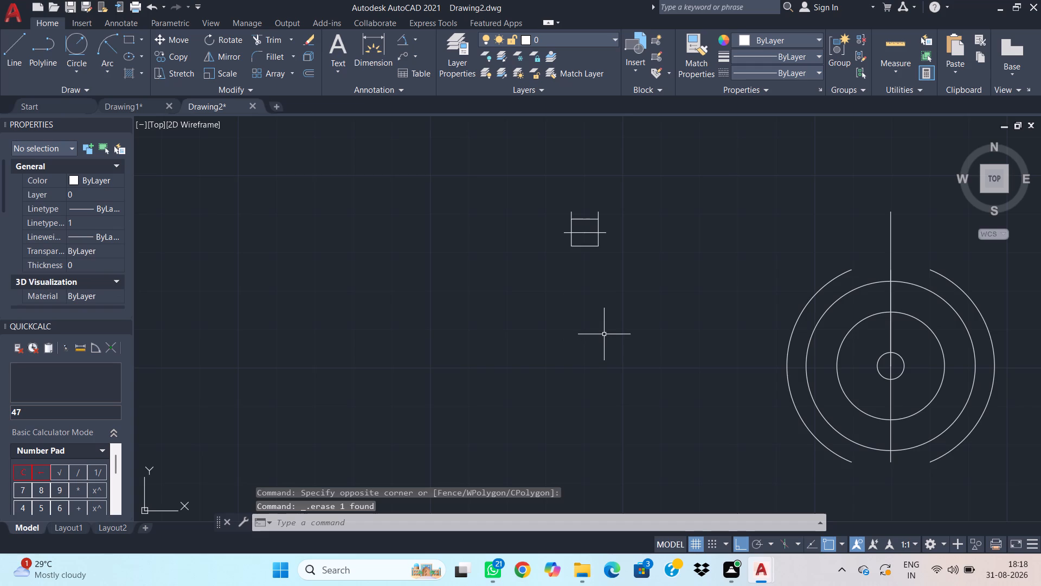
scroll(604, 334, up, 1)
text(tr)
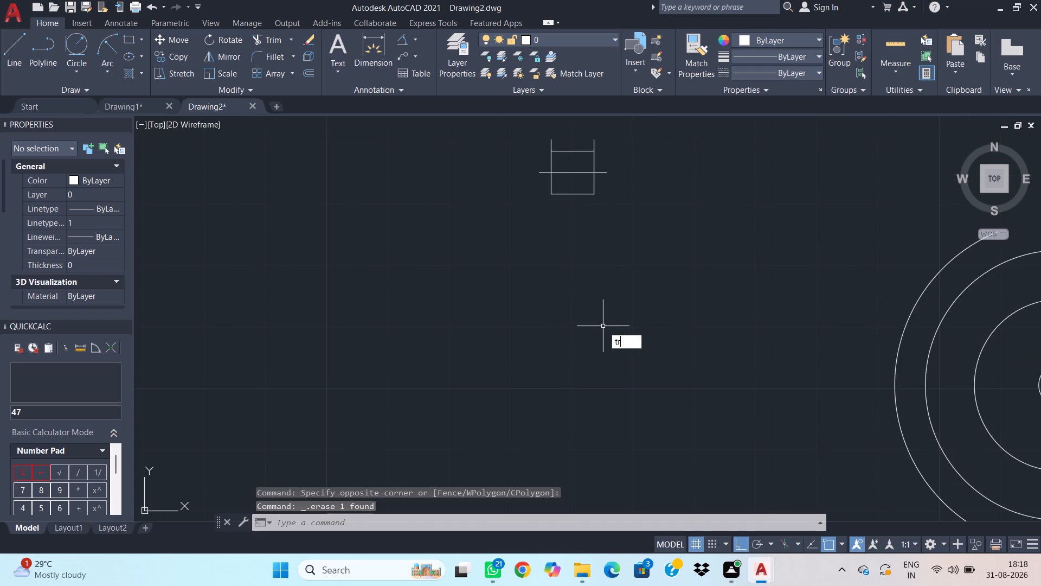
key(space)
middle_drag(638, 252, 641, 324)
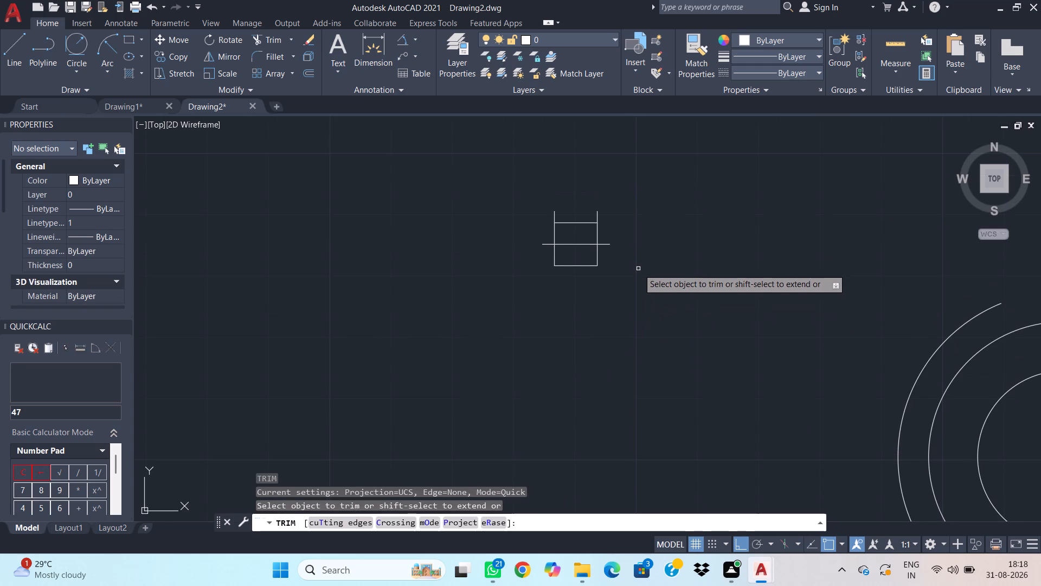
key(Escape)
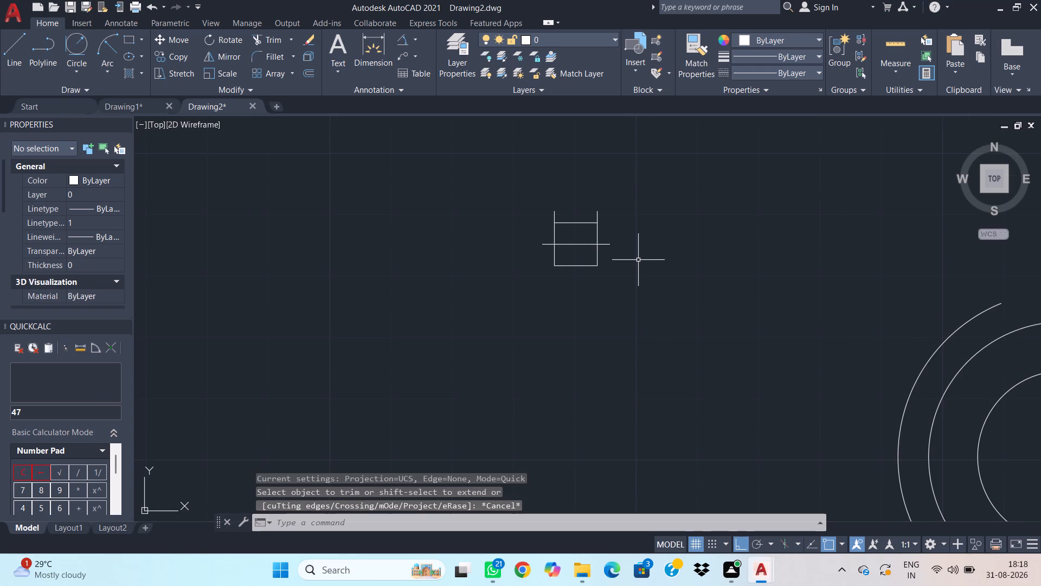
Draw a horizontal line joining the top ends of the two short vertical lines above the square.
text(l)
key(space)
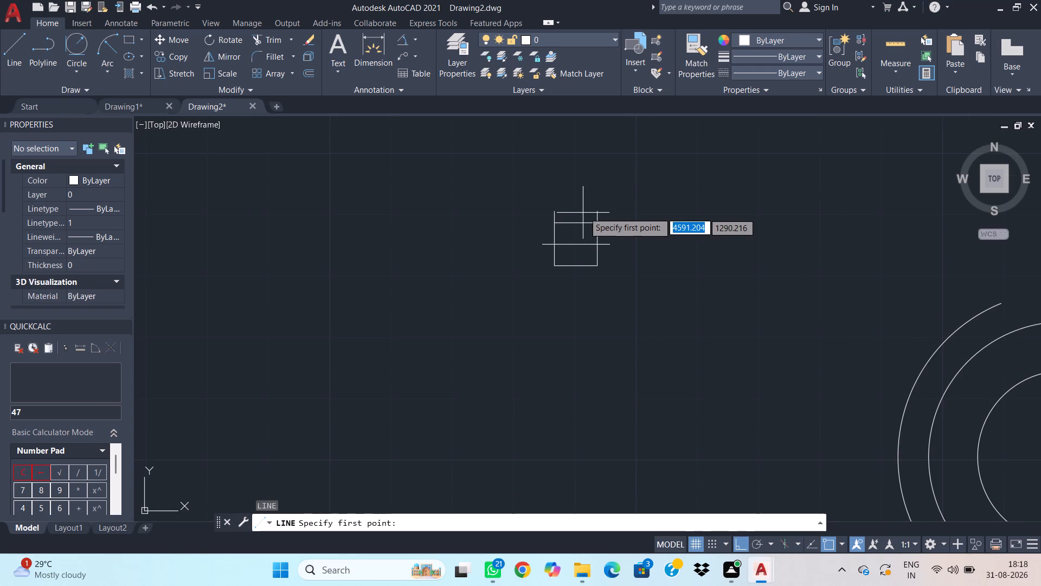
click(596, 212)
click(558, 209)
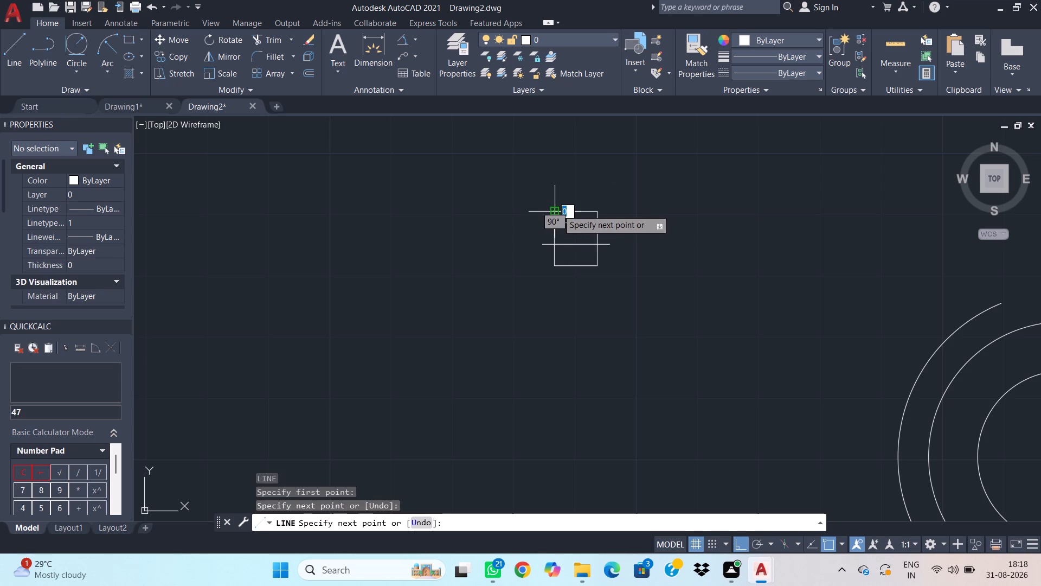
key(Escape)
Fillet the section's upper-left corner with radius 2, between the left vertical side and the new top line.
text(f)
key(space)
text(r)
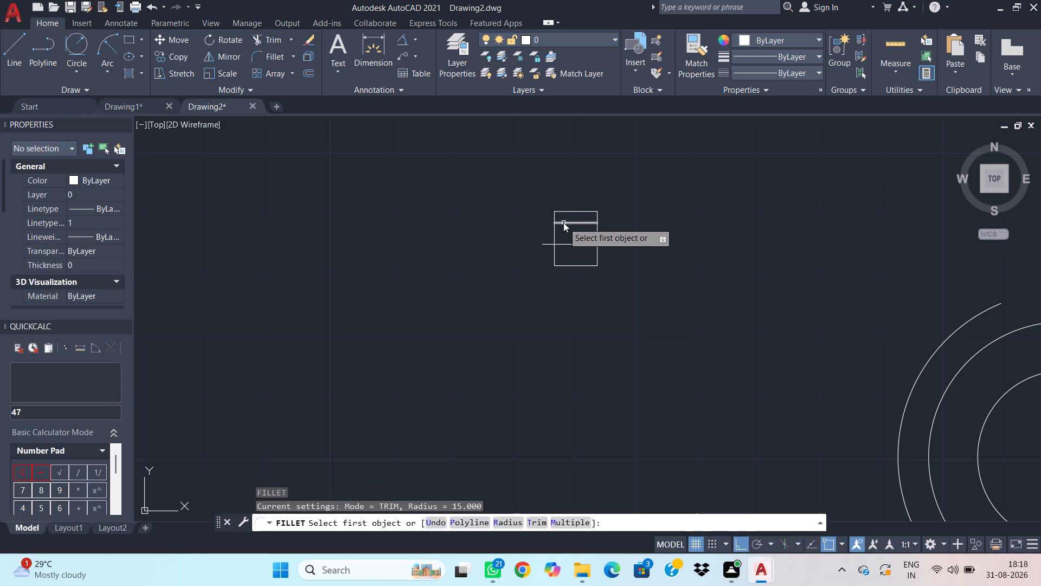
key(space)
key(2)
key(Return)
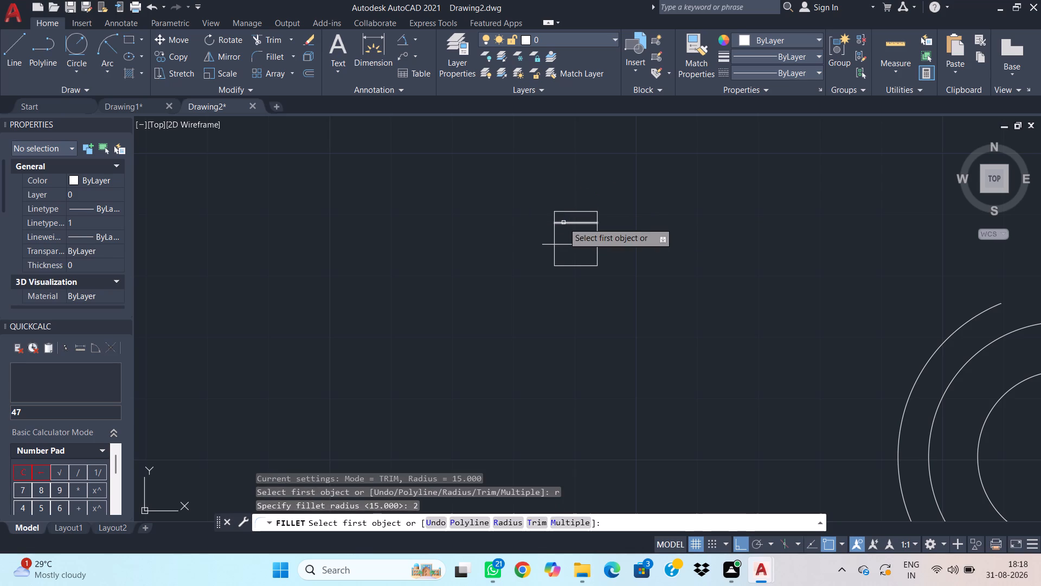
click(564, 211)
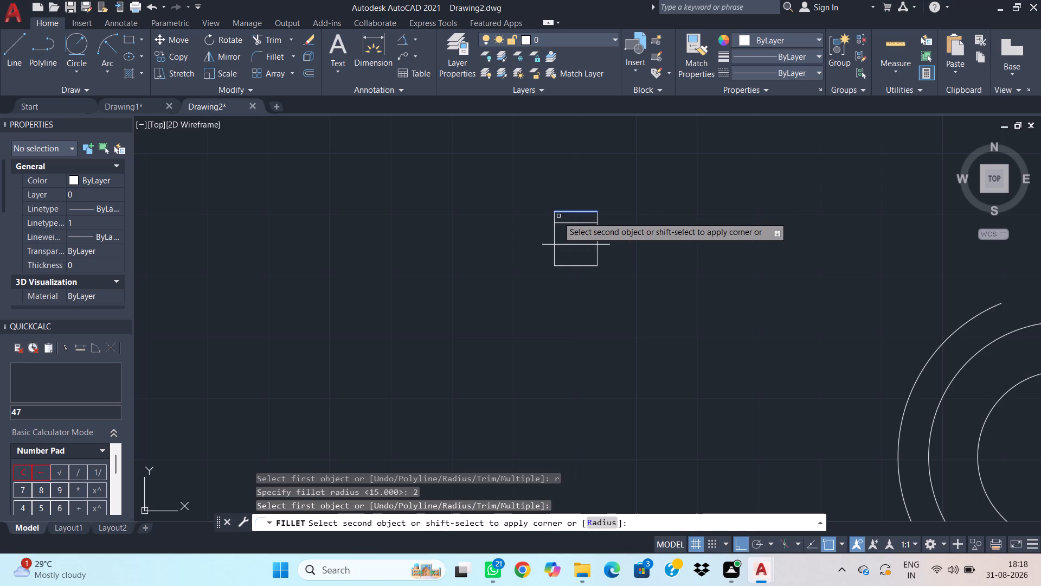
key(Escape)
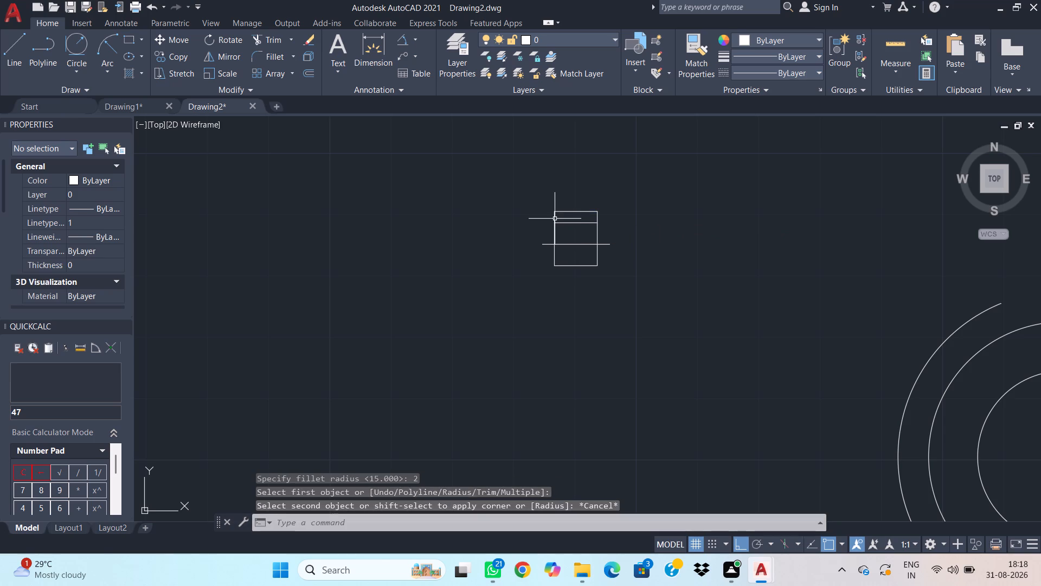
key(space)
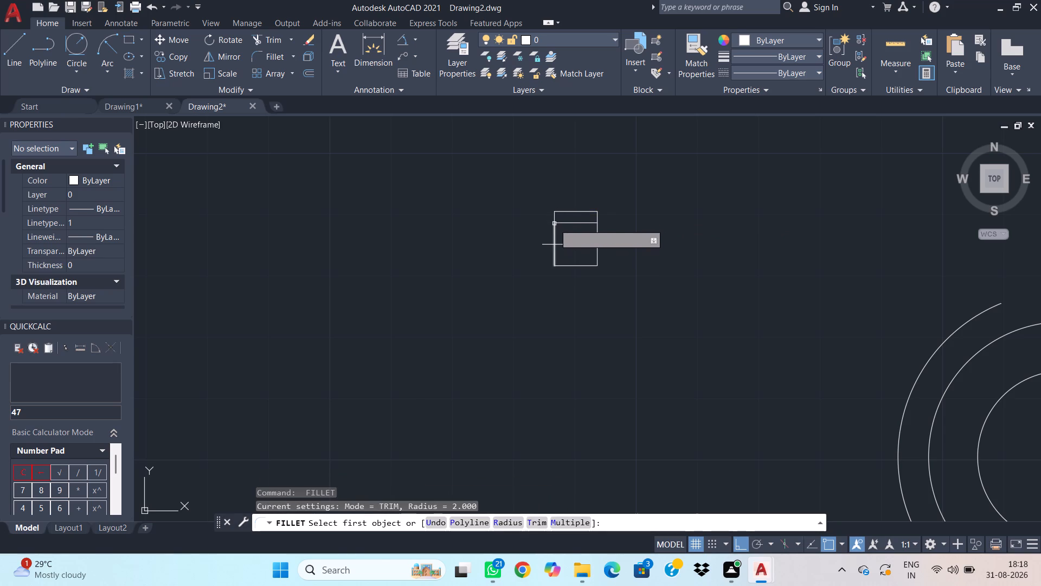
click(554, 226)
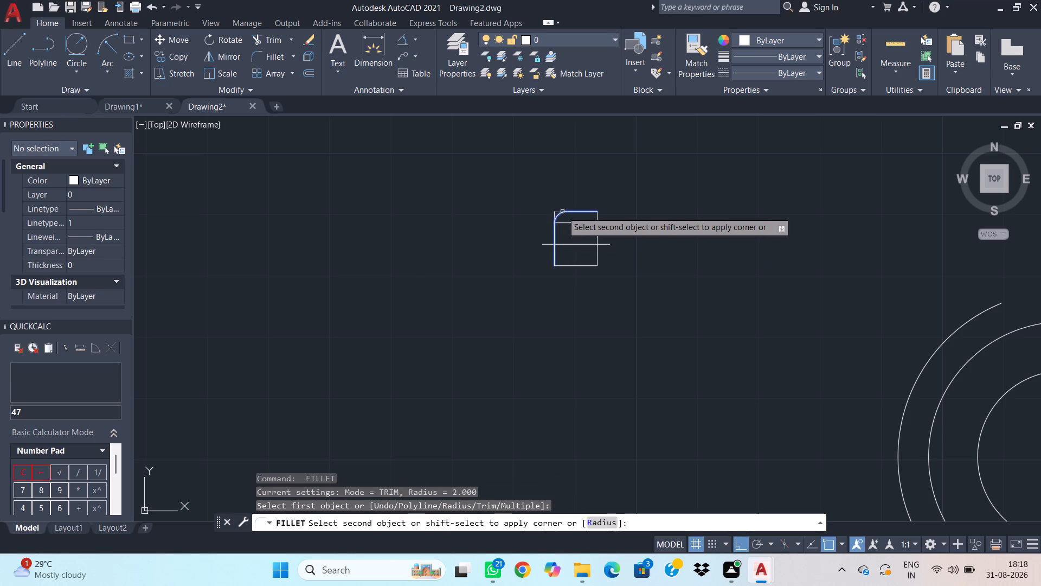
click(562, 212)
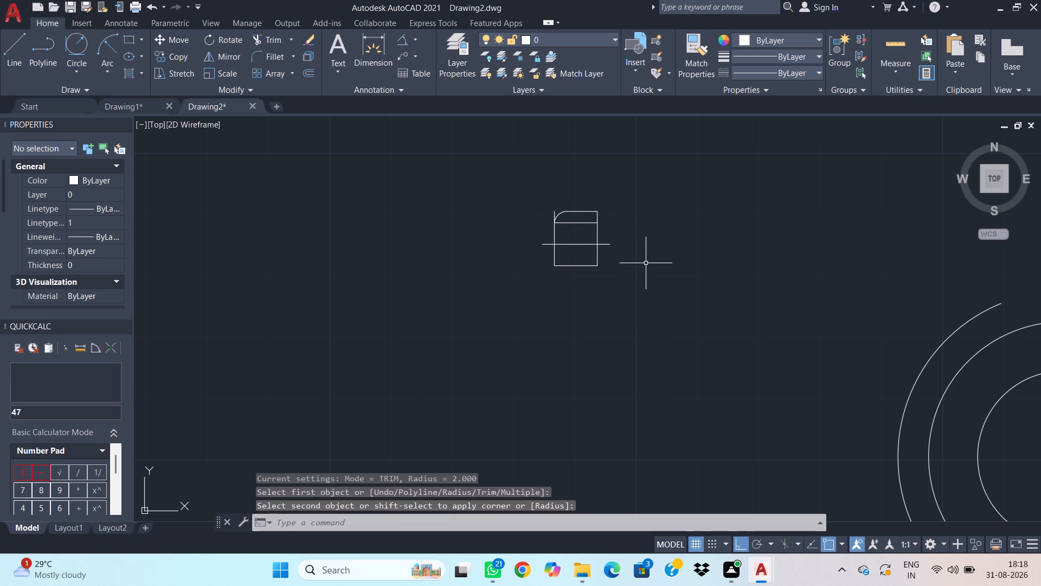
Trim the leftover vertical stub outside the radius 2 fillet at the section's upper-left corner.
text(tr)
key(space)
scroll(565, 224, up, 2)
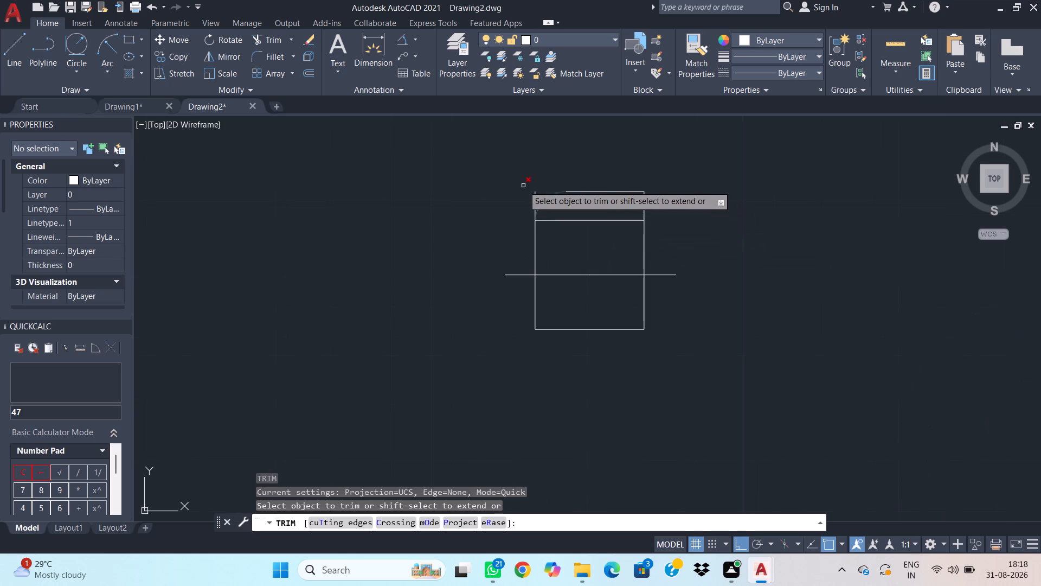
click(536, 200)
key(Escape)
Draw a horizontal projection line from the midpoint of the square's right side to just past the concentric circles' vertical centre line.
scroll(703, 284, down, 1)
middle_drag(752, 302, 593, 297)
scroll(624, 312, down, 1)
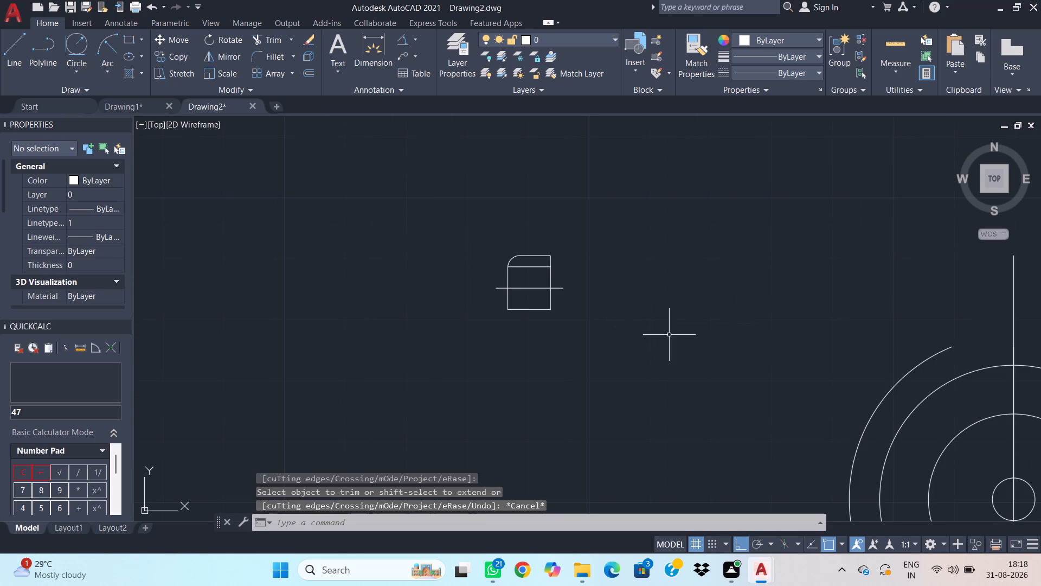
middle_drag(733, 333, 564, 312)
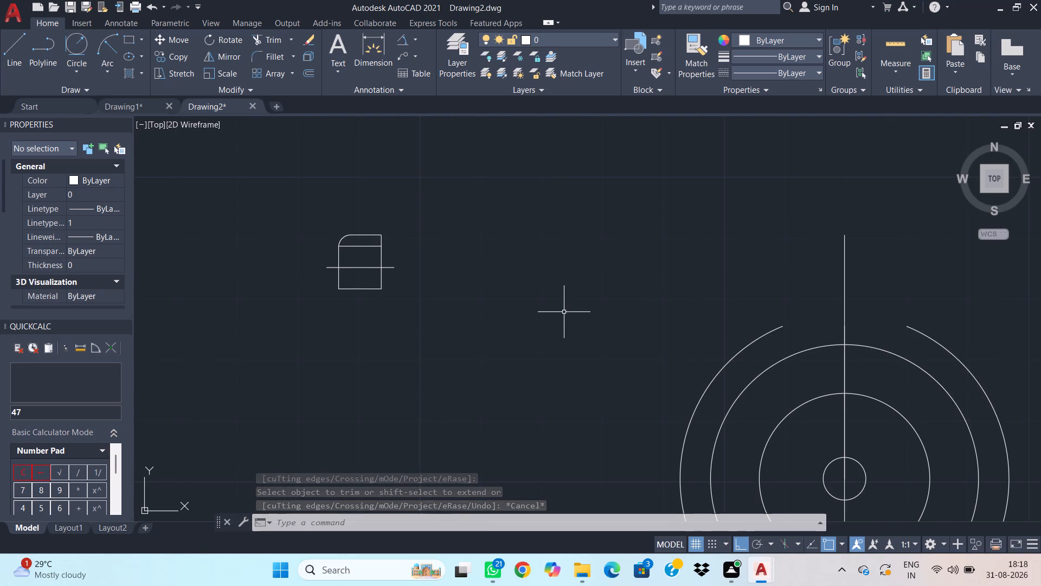
text(l)
key(space)
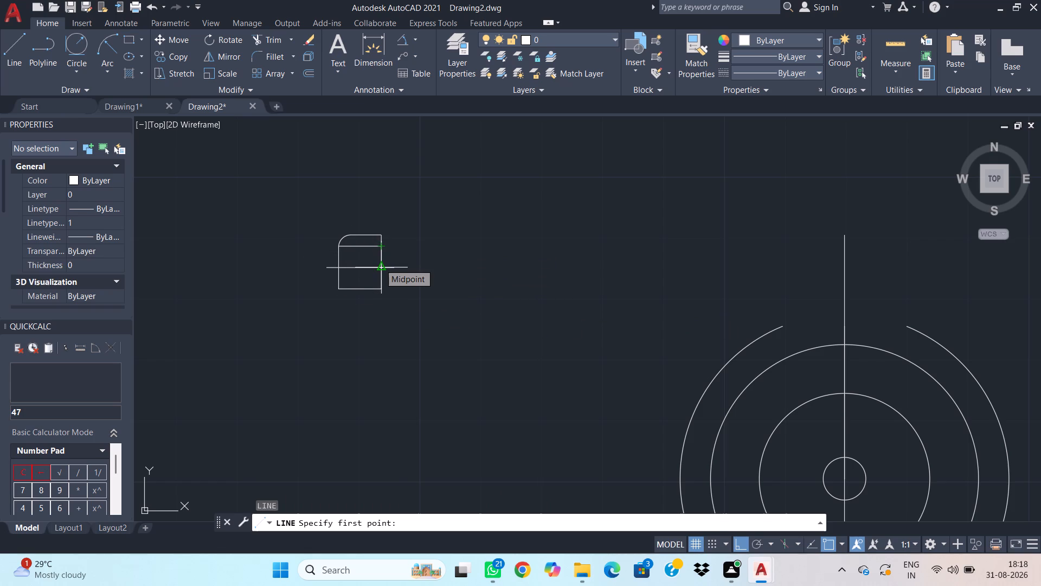
click(380, 264)
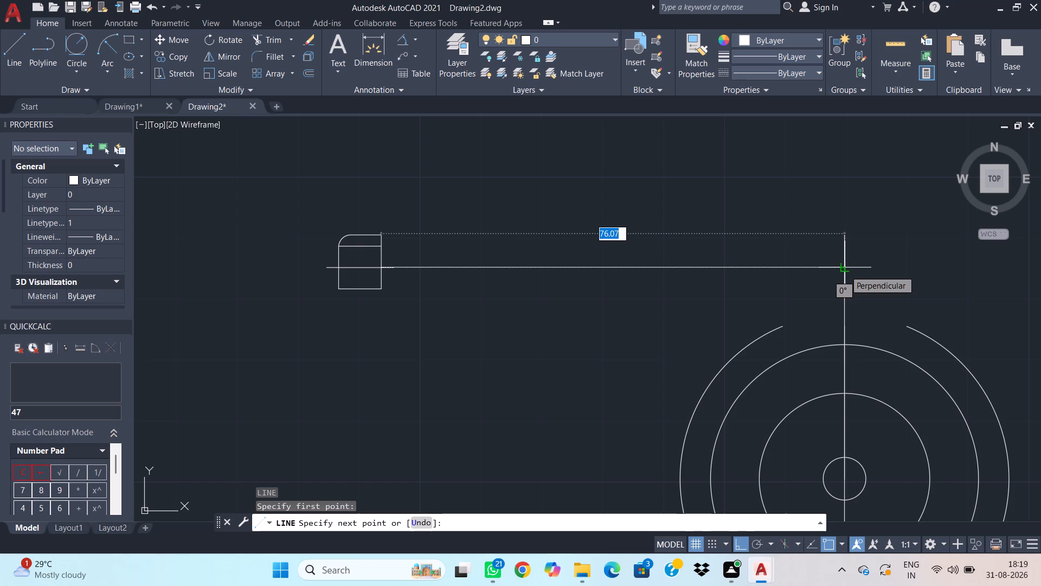
click(885, 266)
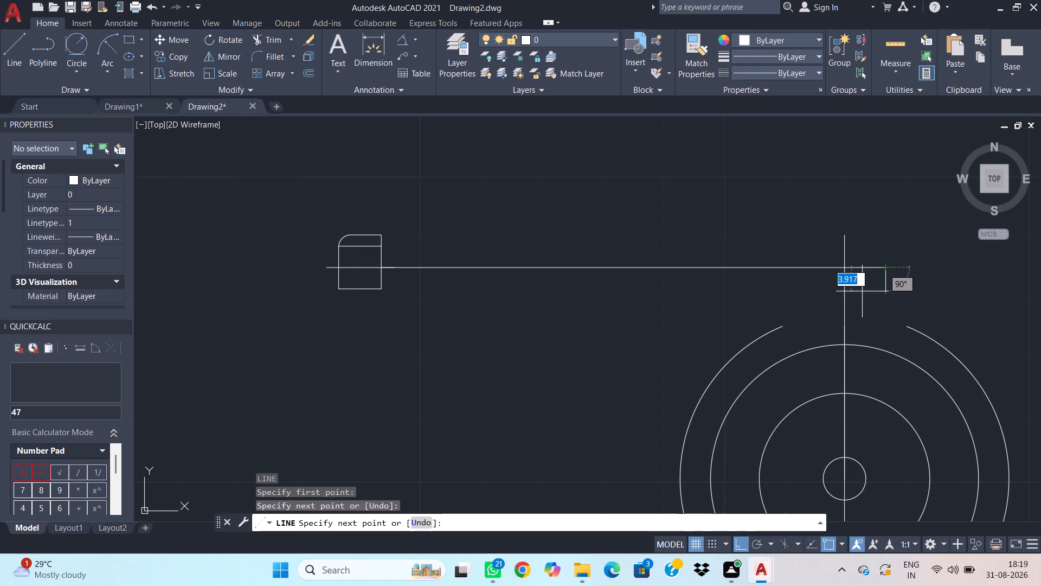
key(Escape)
Draw a diameter 7 circle centred where the horizontal projection line crosses the vertical centre line.
text(c)
key(space)
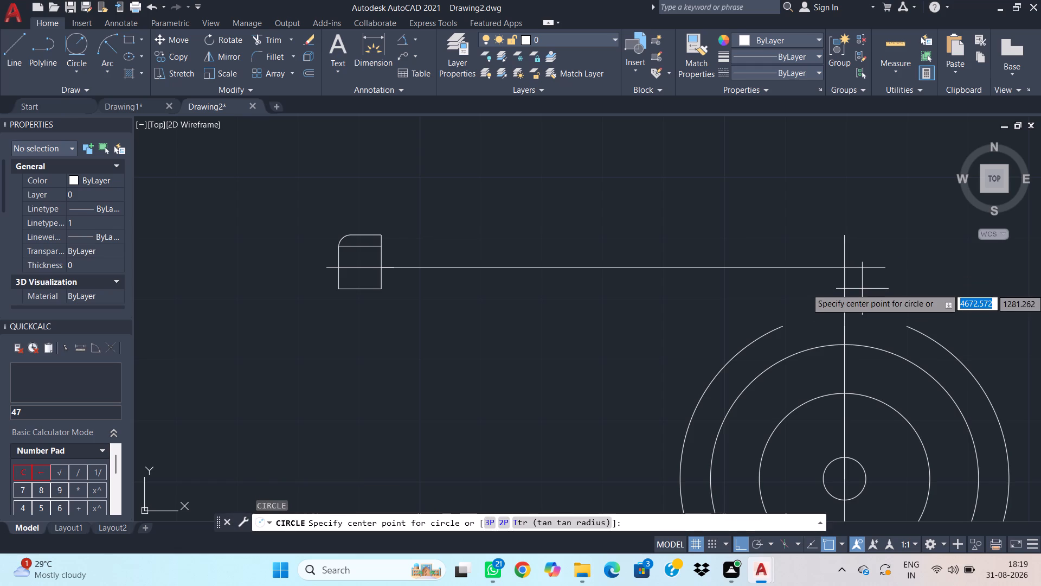
click(843, 264)
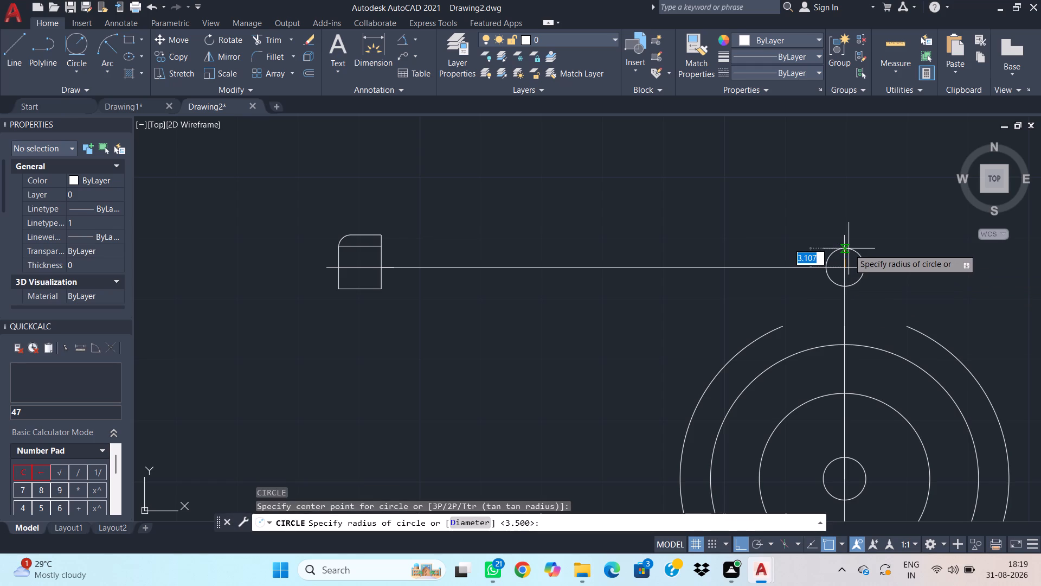
text(d)
key(space)
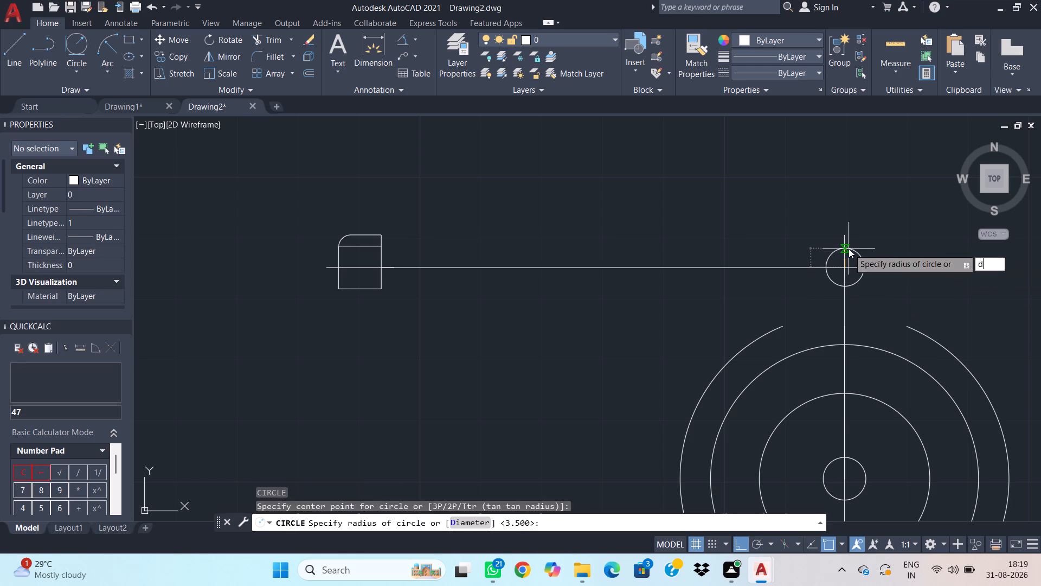
key(7)
key(Return)
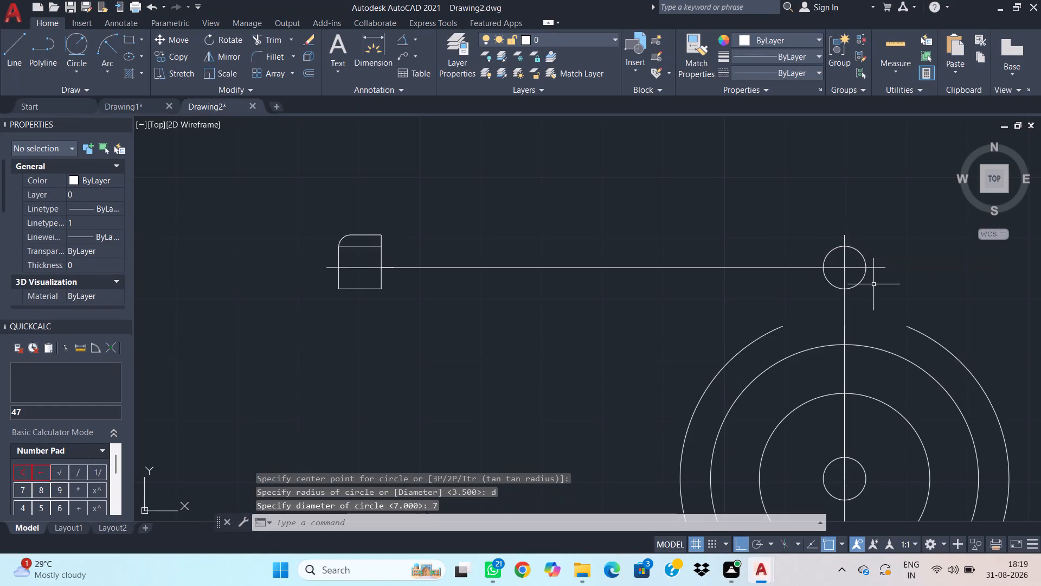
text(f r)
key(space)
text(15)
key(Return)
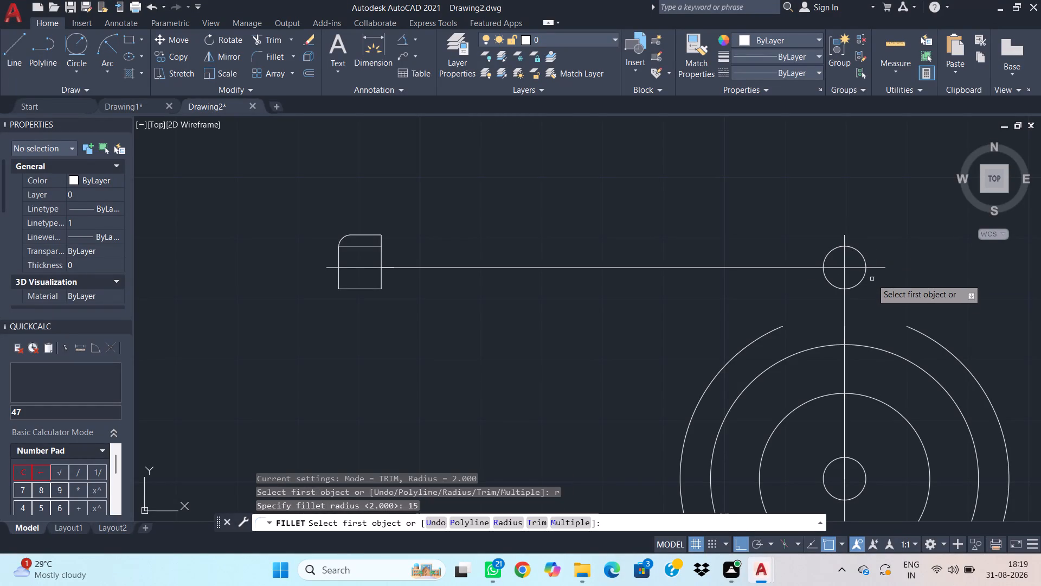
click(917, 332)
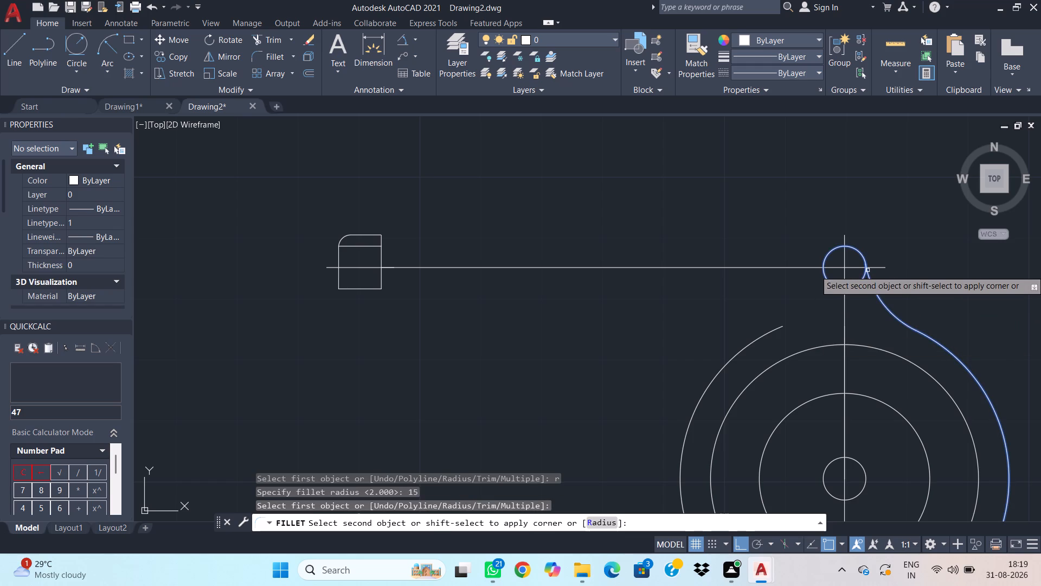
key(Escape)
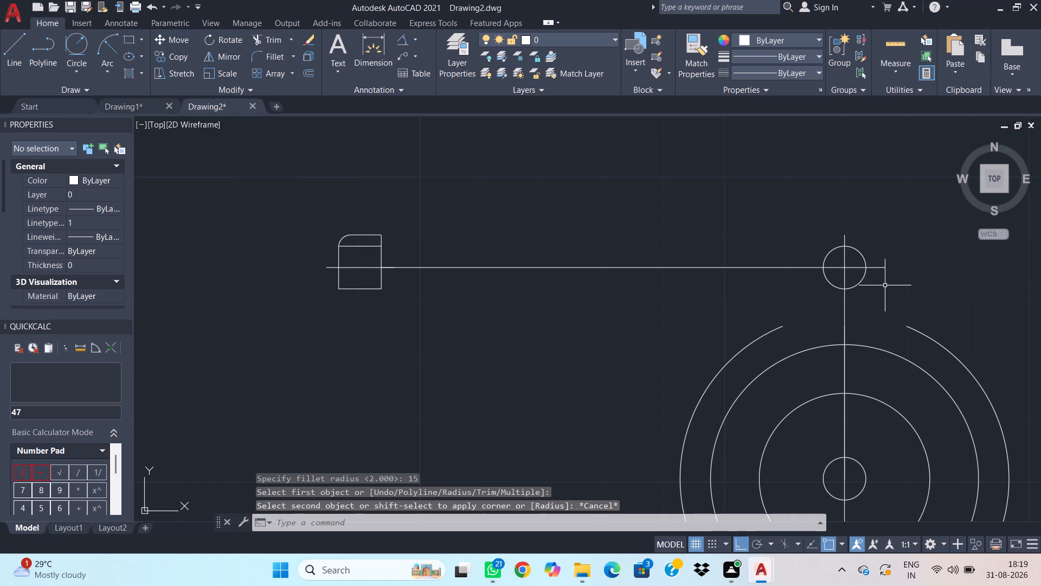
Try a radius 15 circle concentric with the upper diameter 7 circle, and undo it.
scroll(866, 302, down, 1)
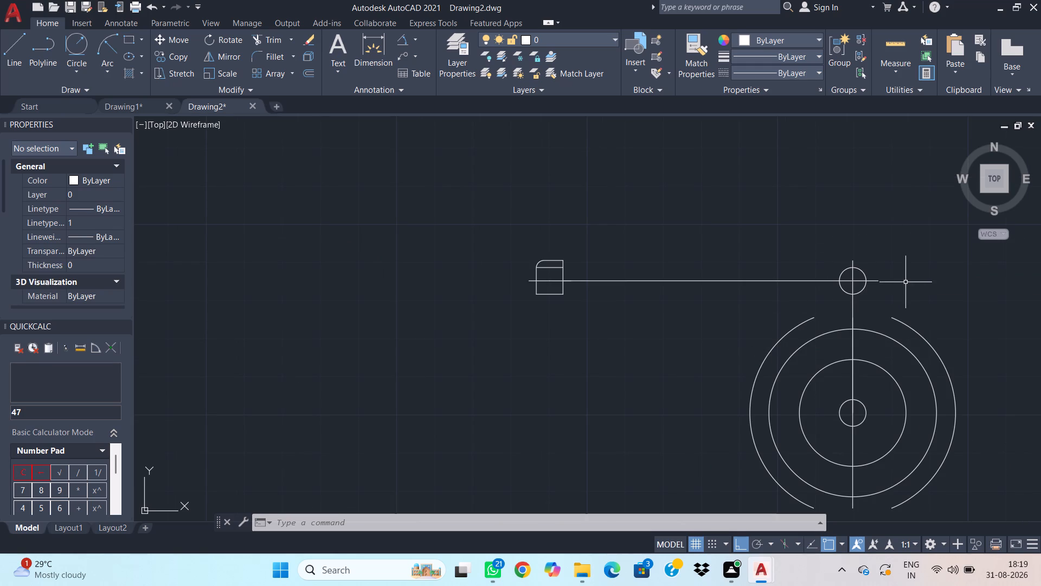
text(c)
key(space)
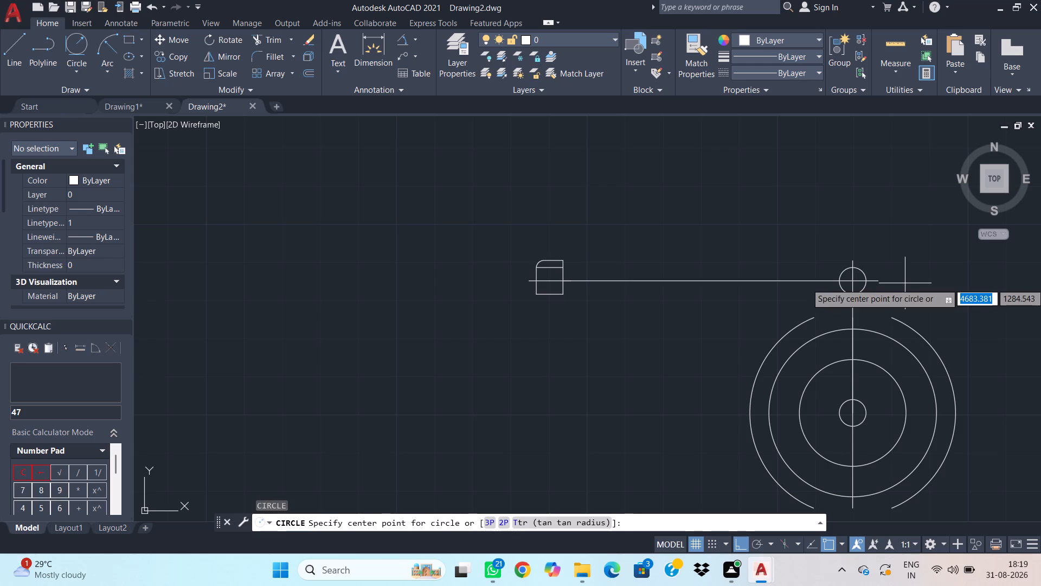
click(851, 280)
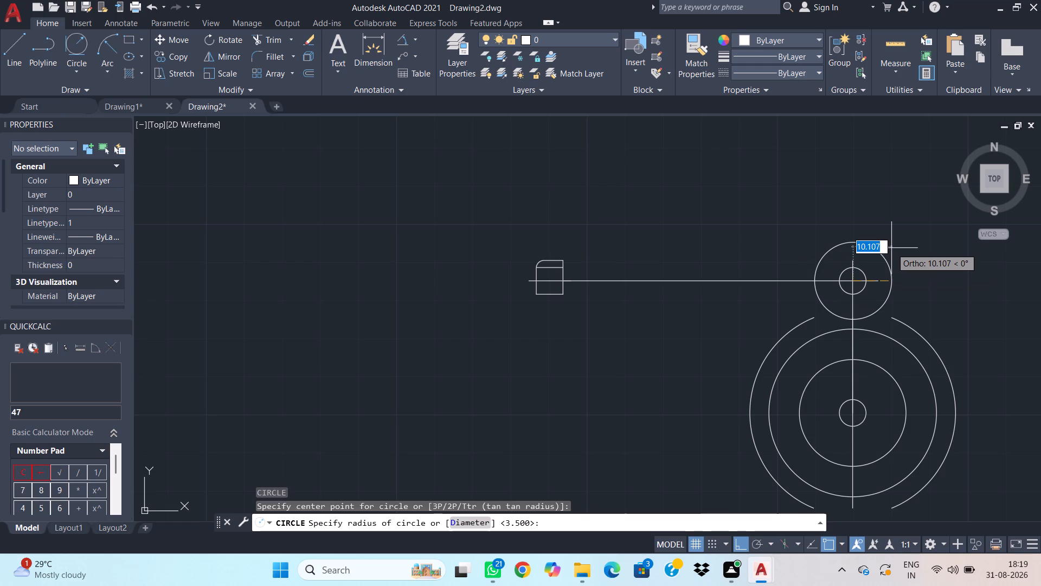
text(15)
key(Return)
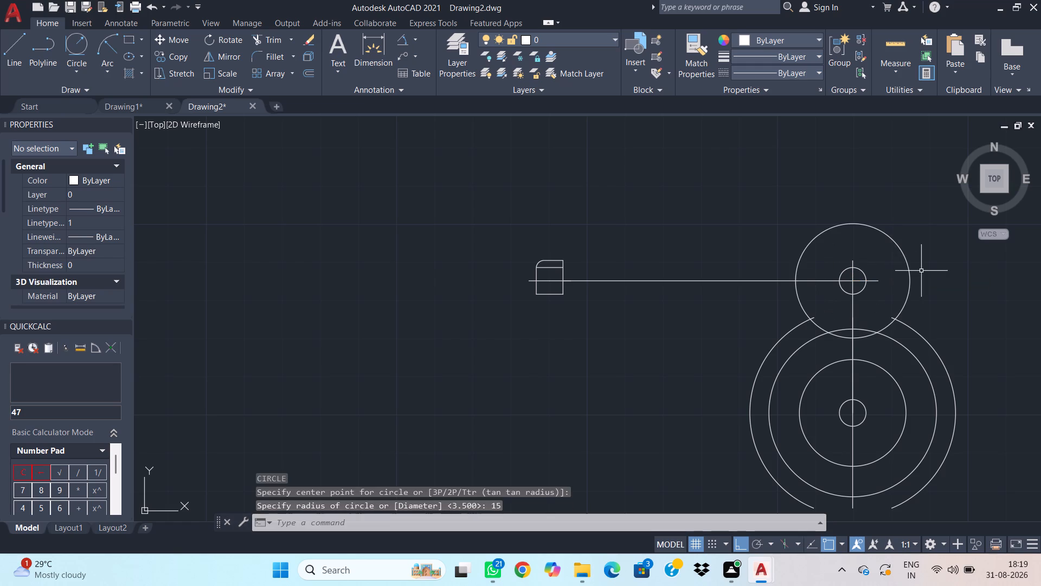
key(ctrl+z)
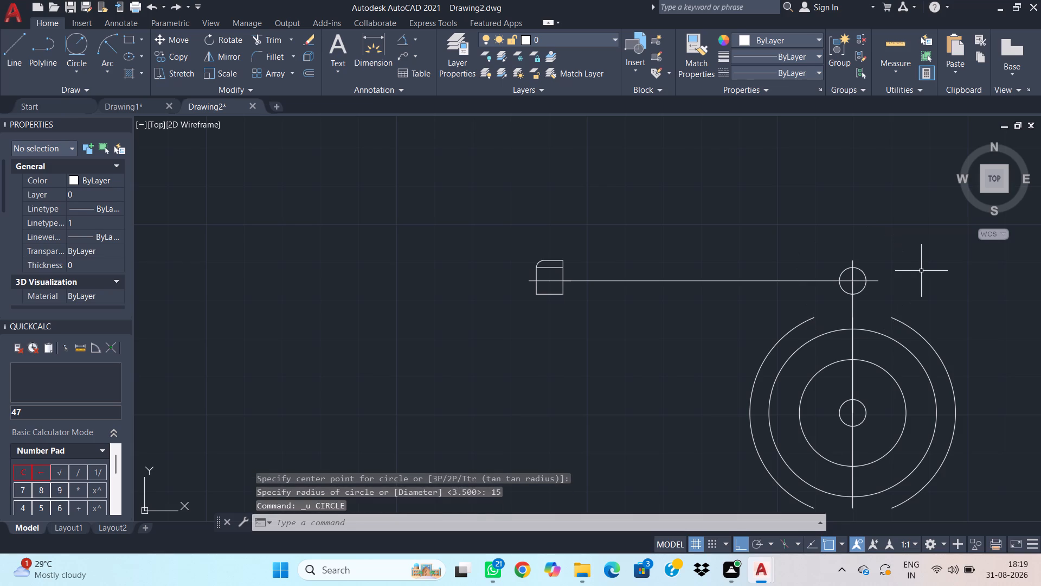
Draw a circle of radius about 5.35 around the upper diameter 7 circle, passing through the vertical centre line's top end.
text(c)
key(space)
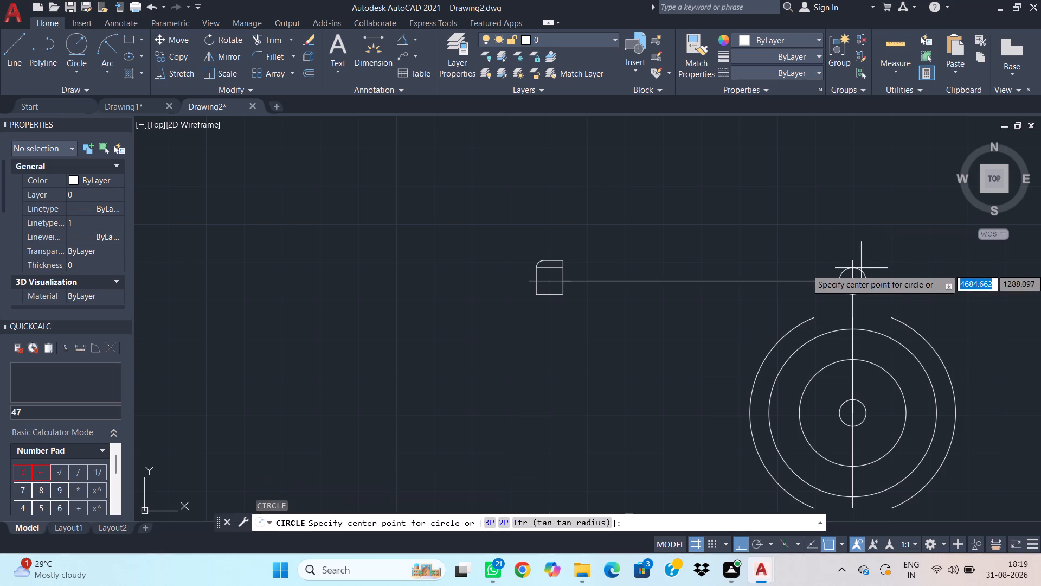
click(853, 278)
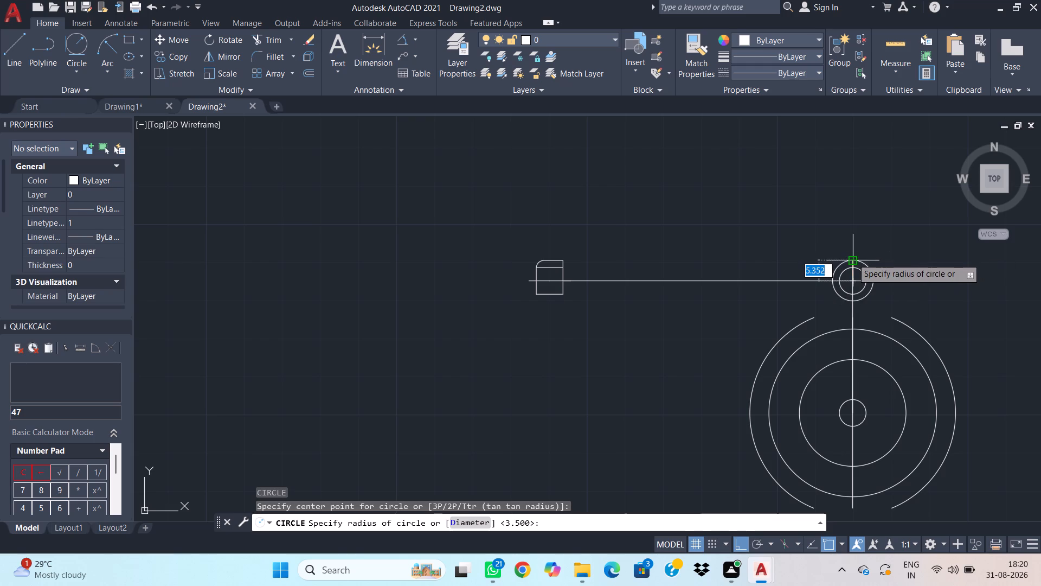
click(852, 258)
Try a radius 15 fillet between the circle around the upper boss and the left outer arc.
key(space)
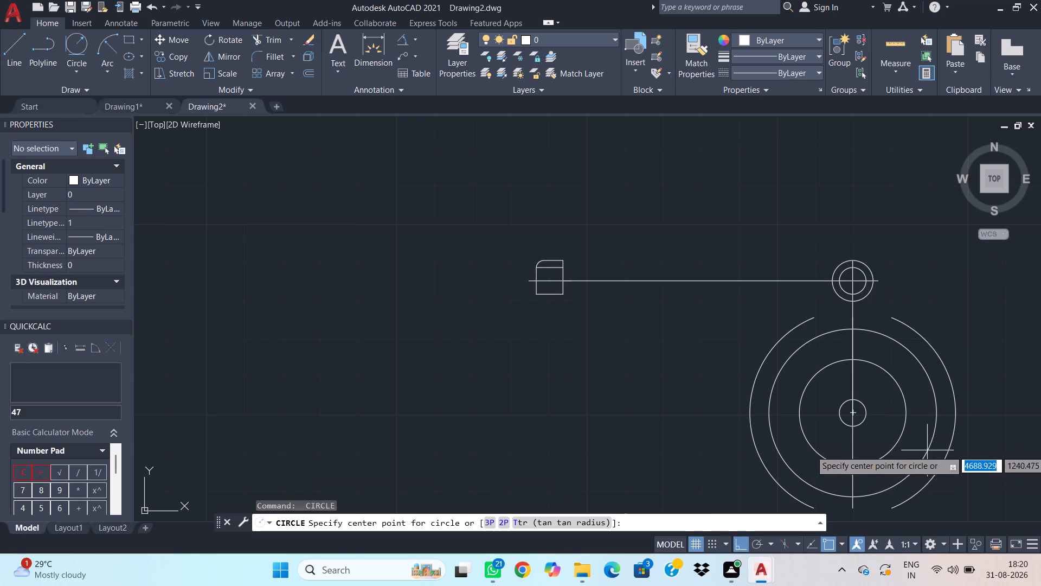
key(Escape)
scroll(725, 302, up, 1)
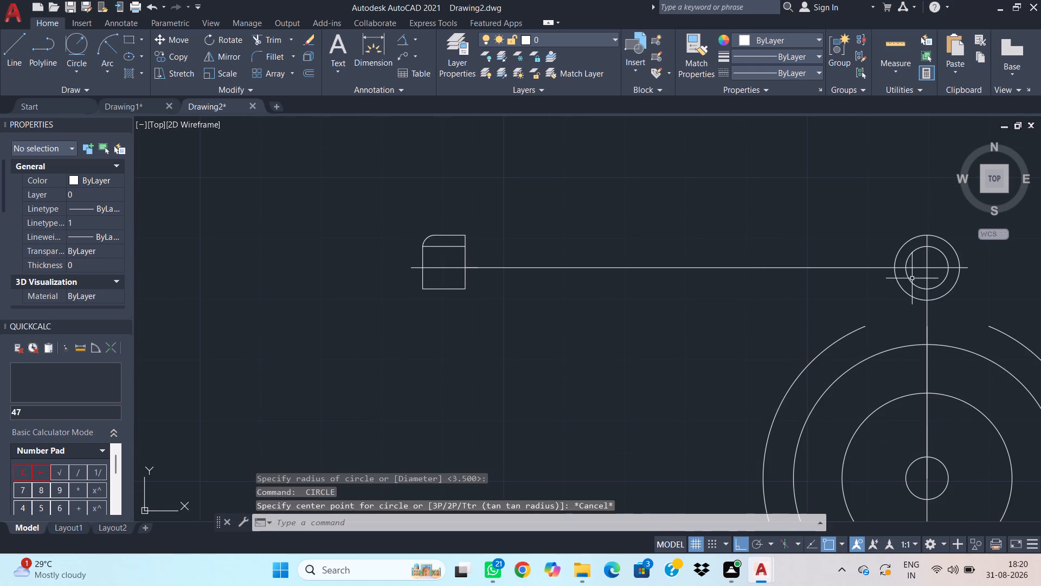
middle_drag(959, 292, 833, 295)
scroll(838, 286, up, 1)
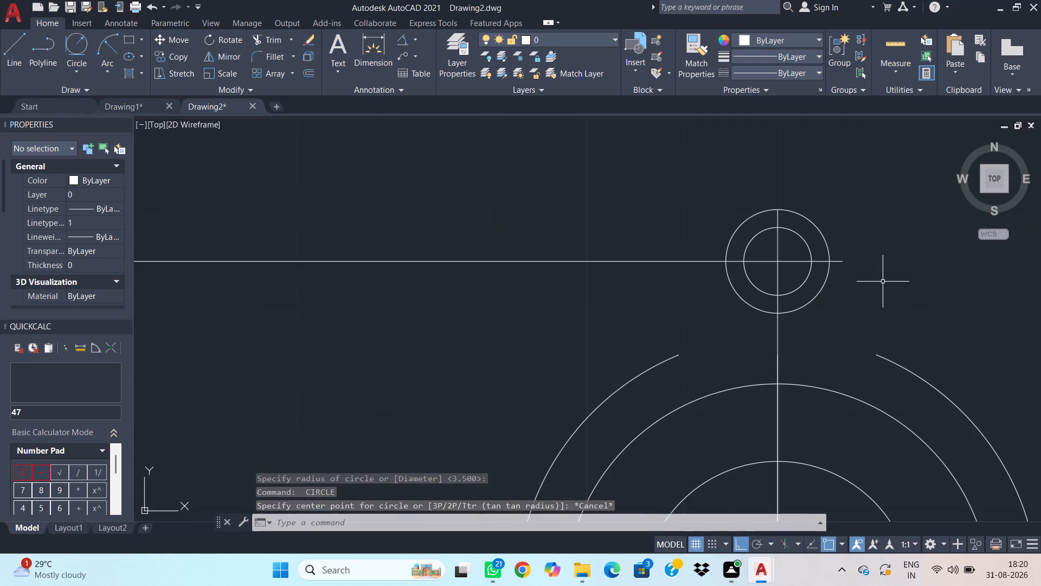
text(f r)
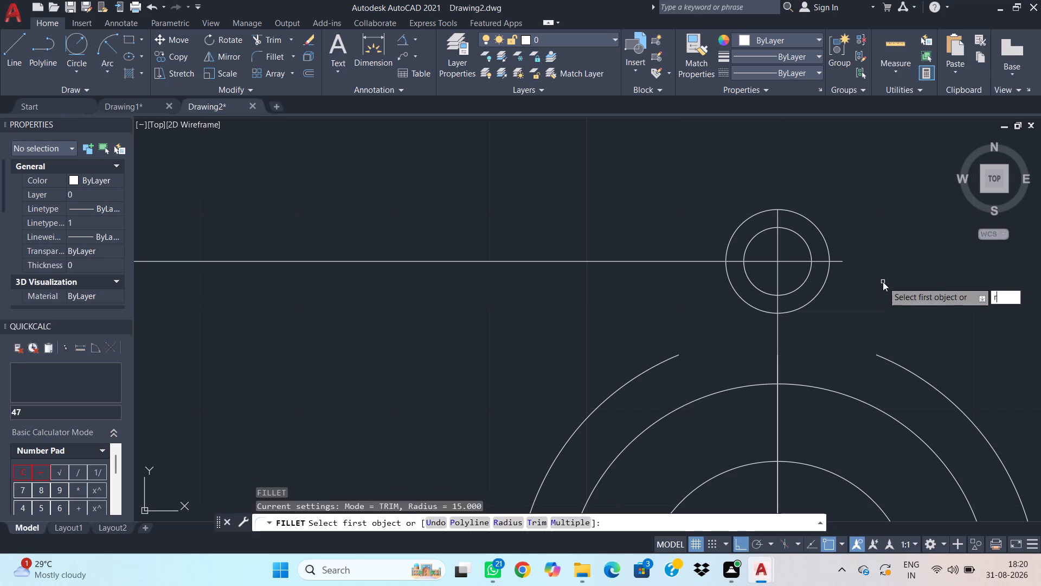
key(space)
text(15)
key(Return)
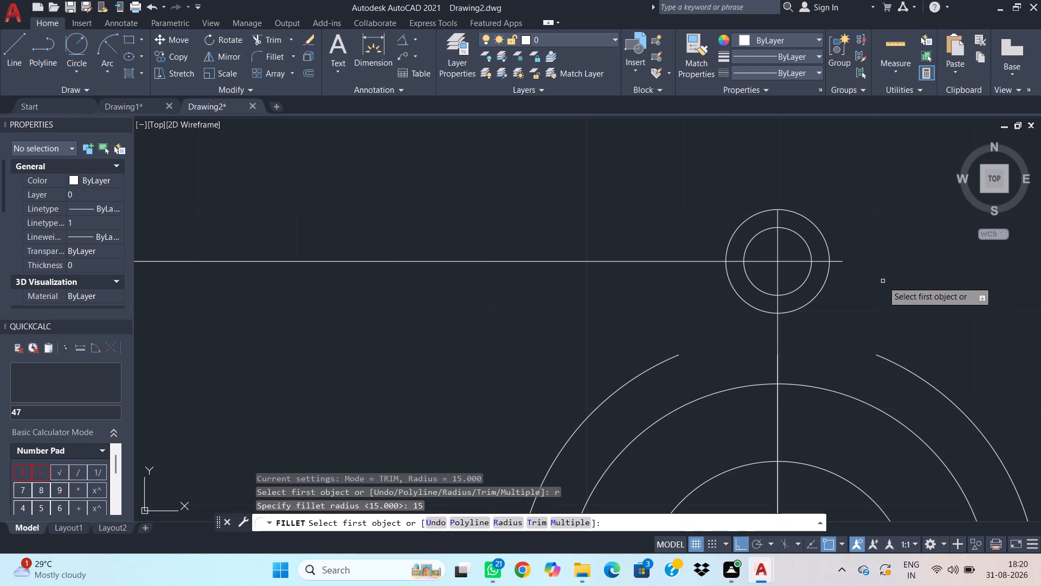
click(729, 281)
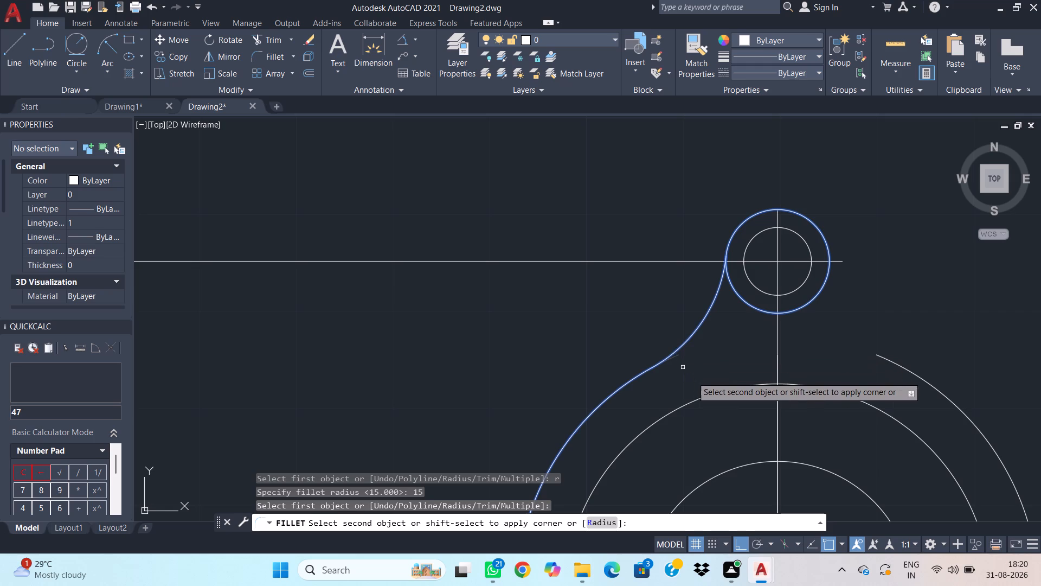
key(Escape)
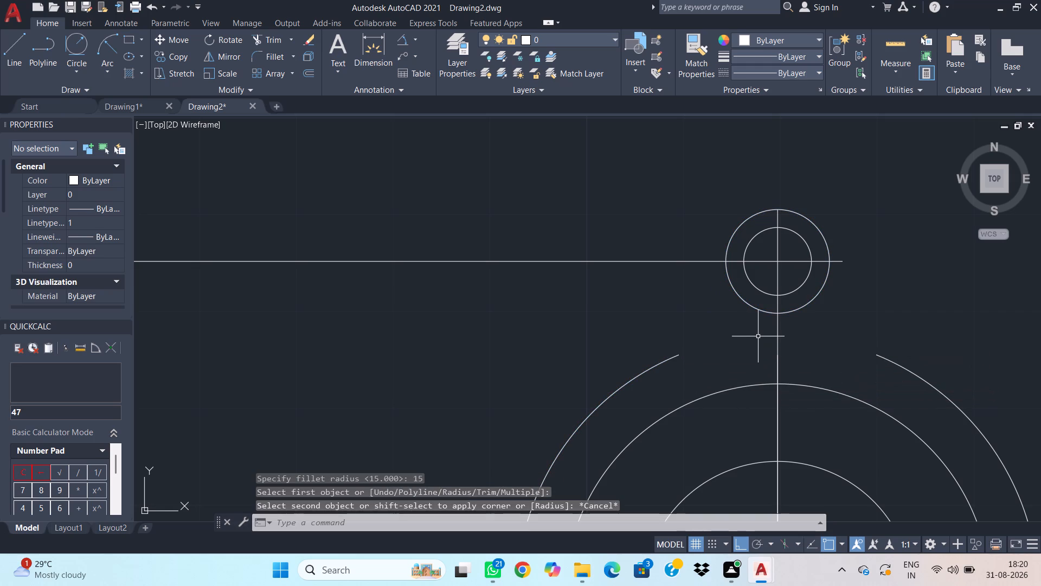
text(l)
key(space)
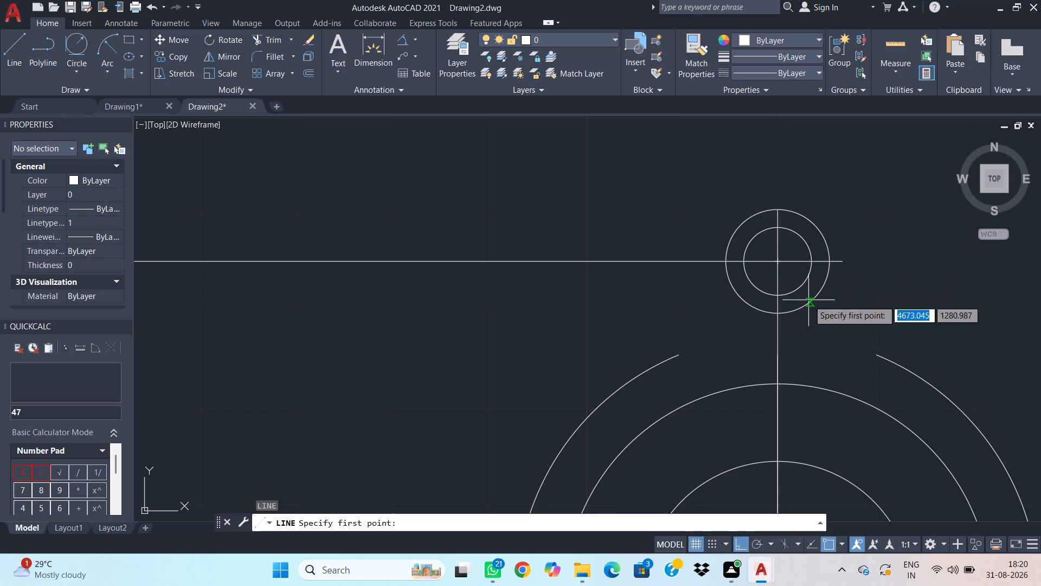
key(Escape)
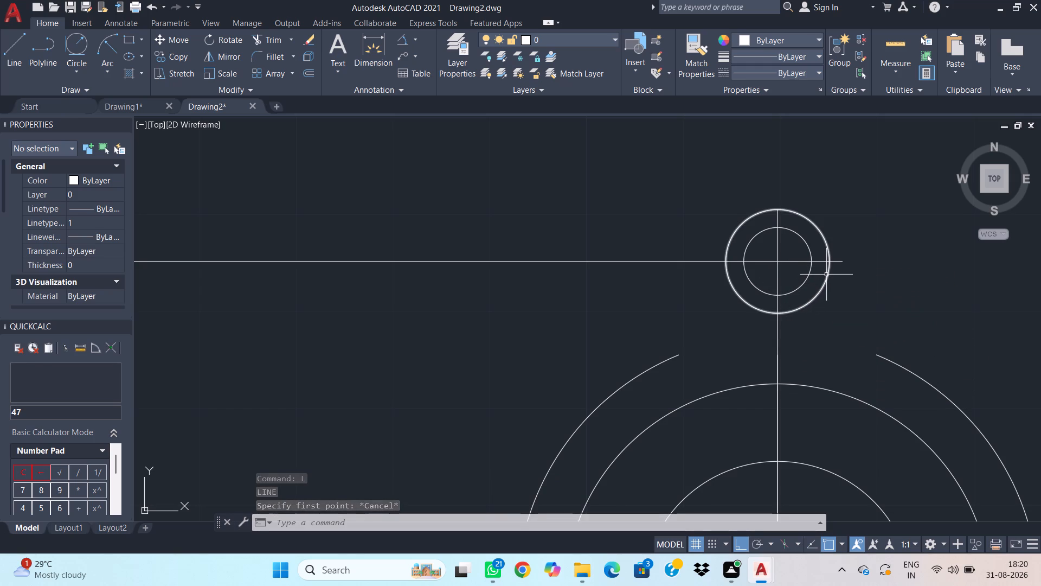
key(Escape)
Delete the larger circle around the upper diameter 7 circle.
click(849, 295)
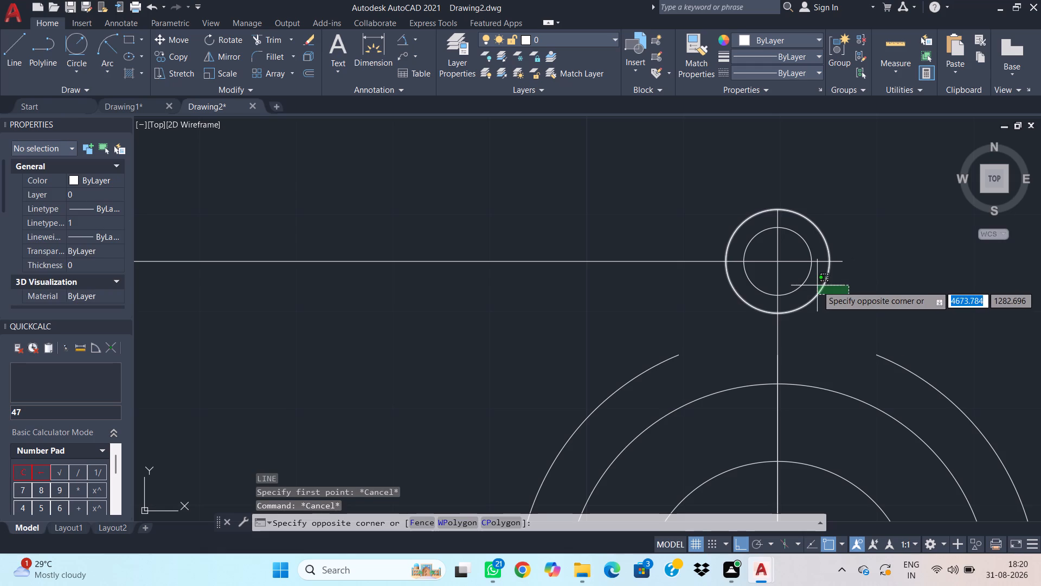
click(817, 285)
key(Delete)
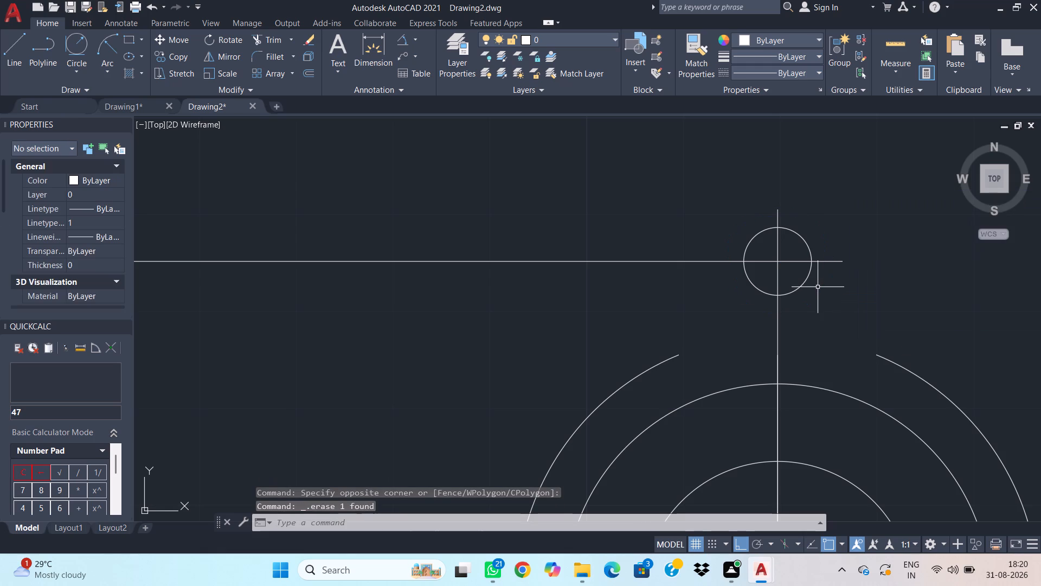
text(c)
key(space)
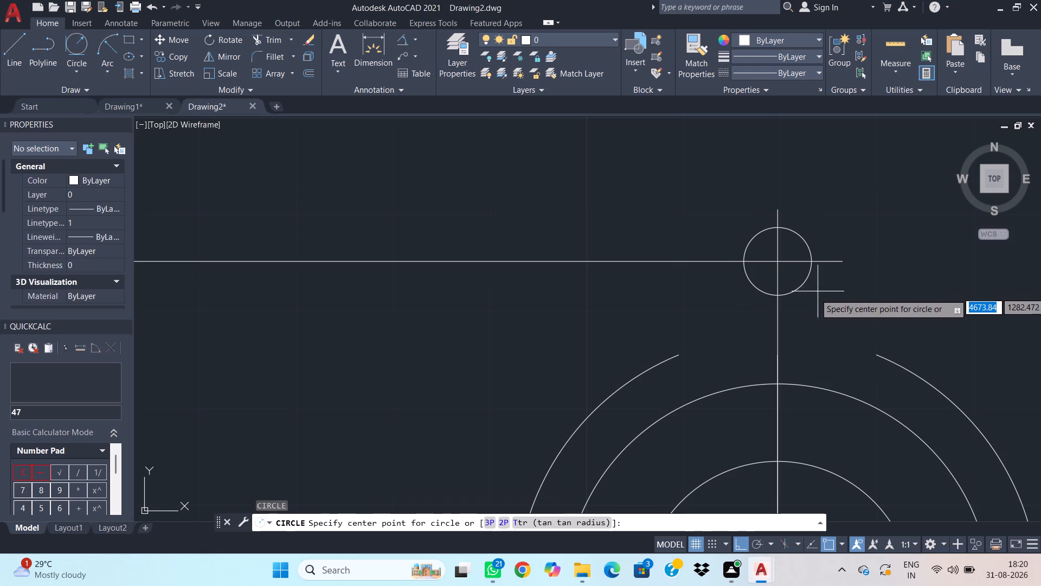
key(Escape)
Draw a horizontal construction line from the left outer arc's upper end to just past the right outer arc's upper end.
text(l)
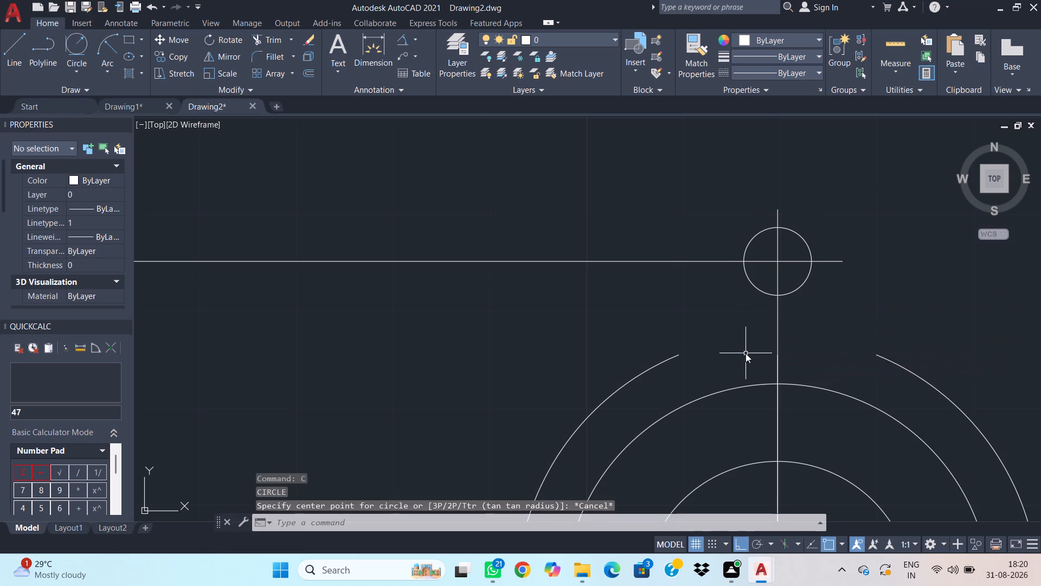
key(space)
click(680, 355)
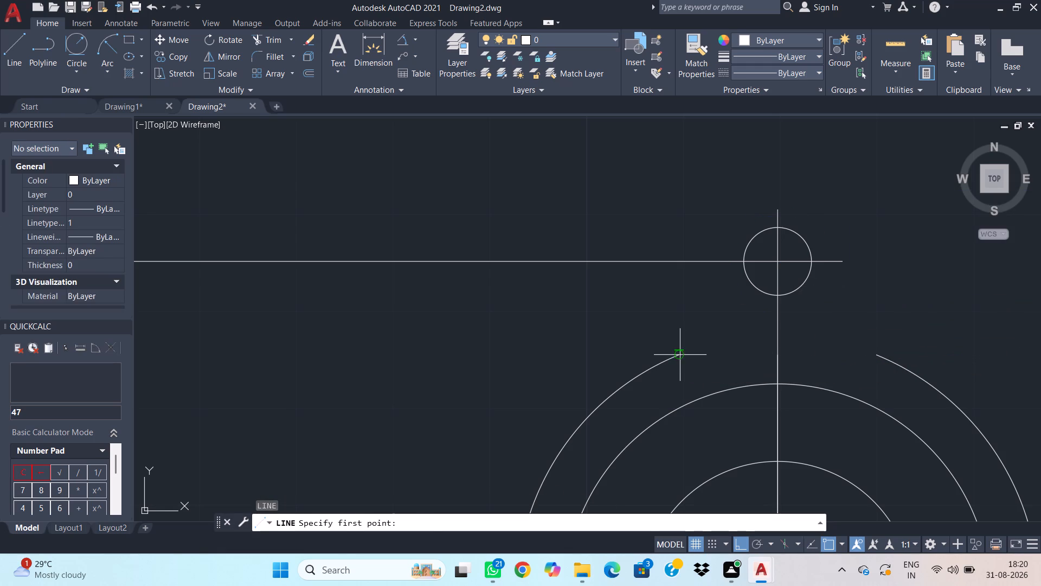
click(913, 347)
key(Escape)
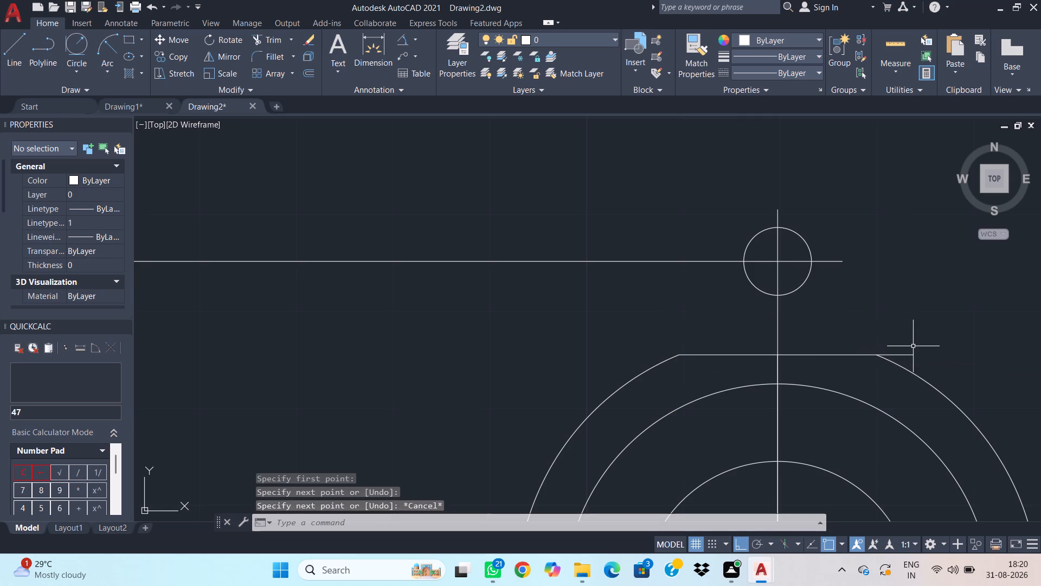
Draw a radius 15 circle centred where the new horizontal line crosses the vertical centre line, passing through the centre line's top end.
text(c)
key(space)
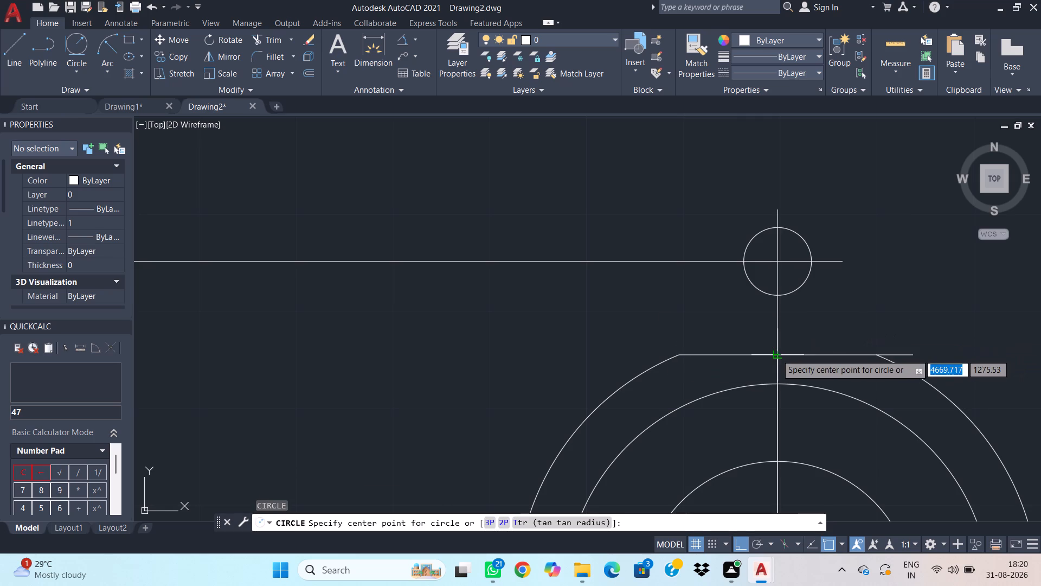
click(776, 354)
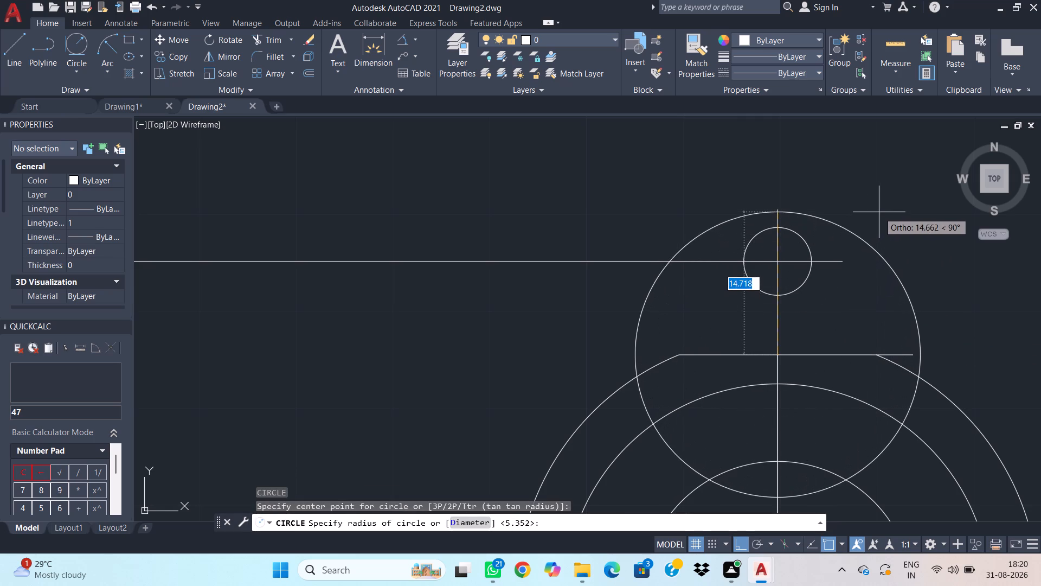
click(780, 210)
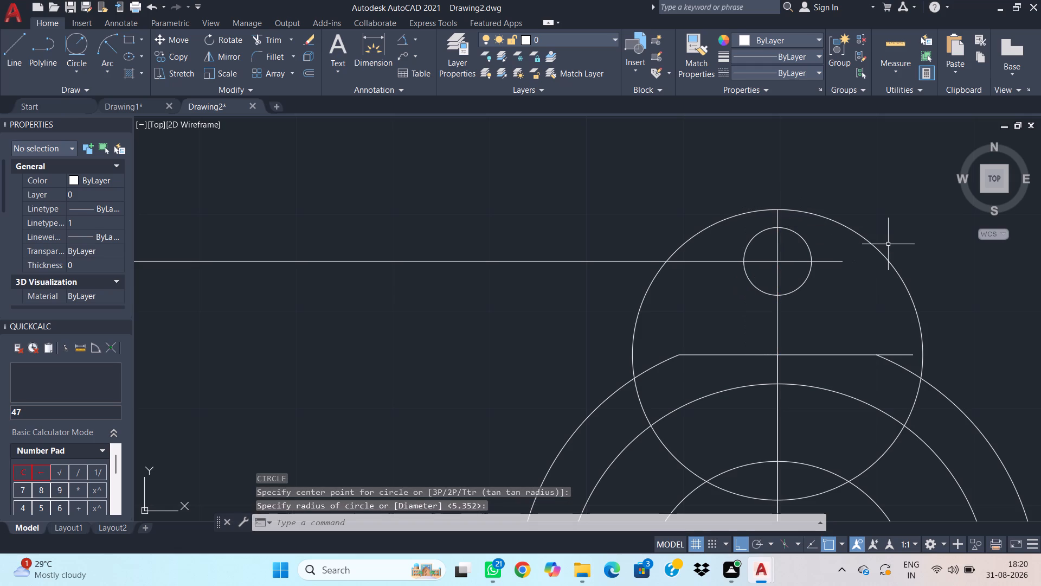
key(Escape)
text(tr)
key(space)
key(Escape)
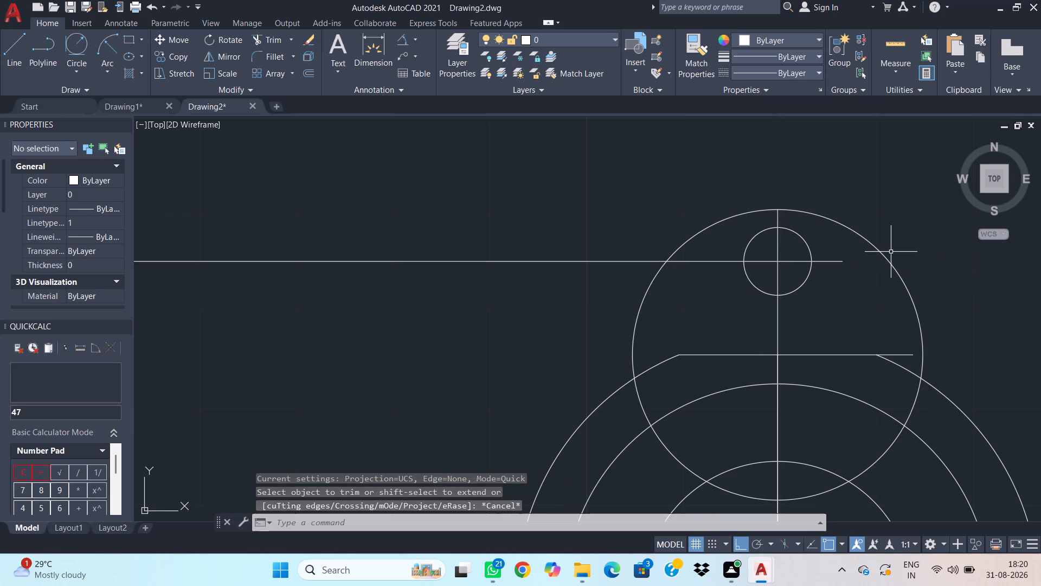
Stretch the right end of the horizontal projection line by about 7 so it extends beyond the radius 15 circle.
click(824, 287)
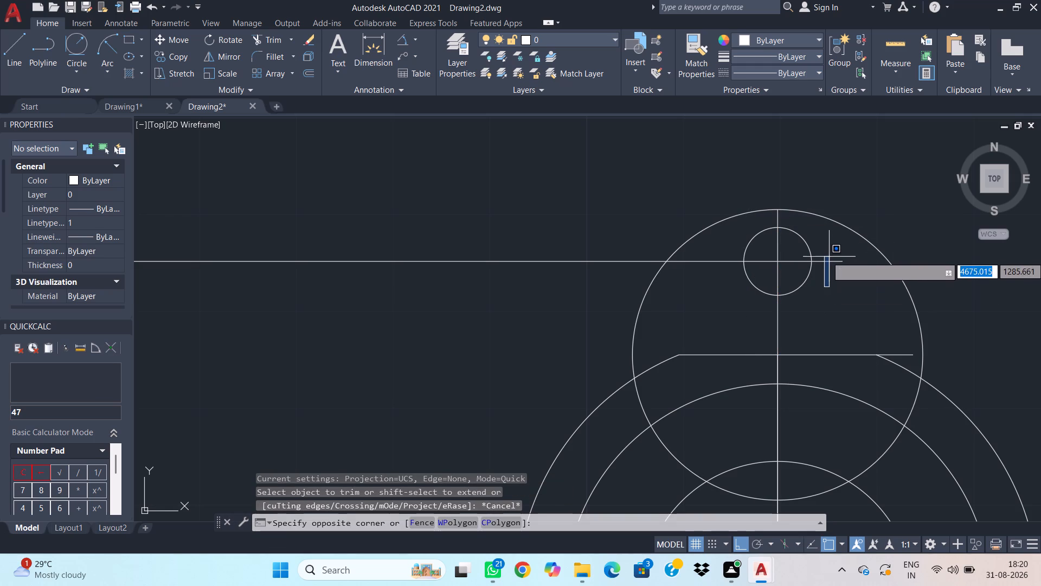
click(853, 260)
drag(853, 274, 843, 268)
click(836, 258)
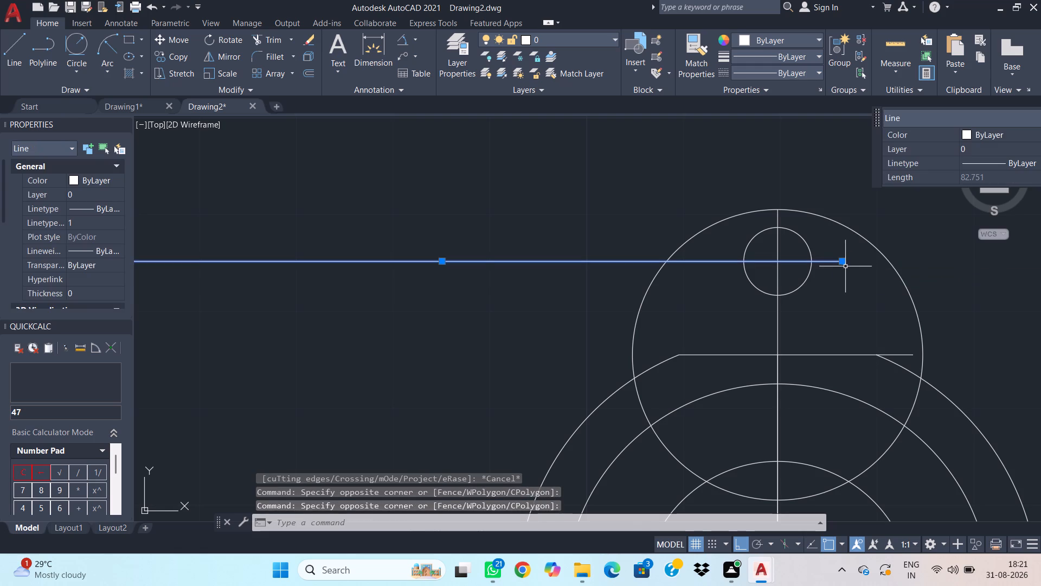
click(845, 263)
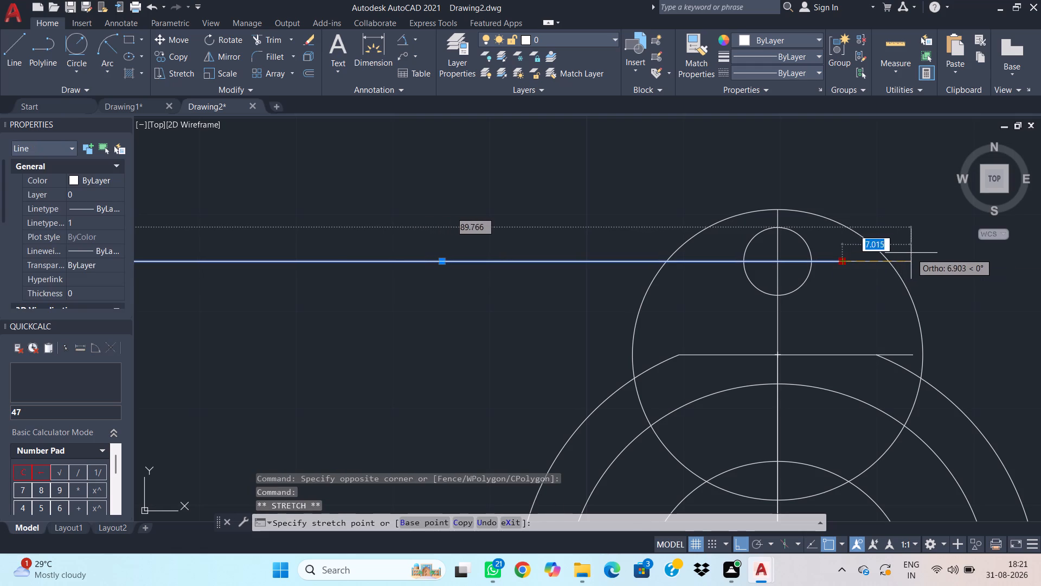
click(912, 253)
key(Escape)
Trim both sides of the radius 15 circle between the projection line and the outer arcs, and delete its leftover lower arc.
text(tr)
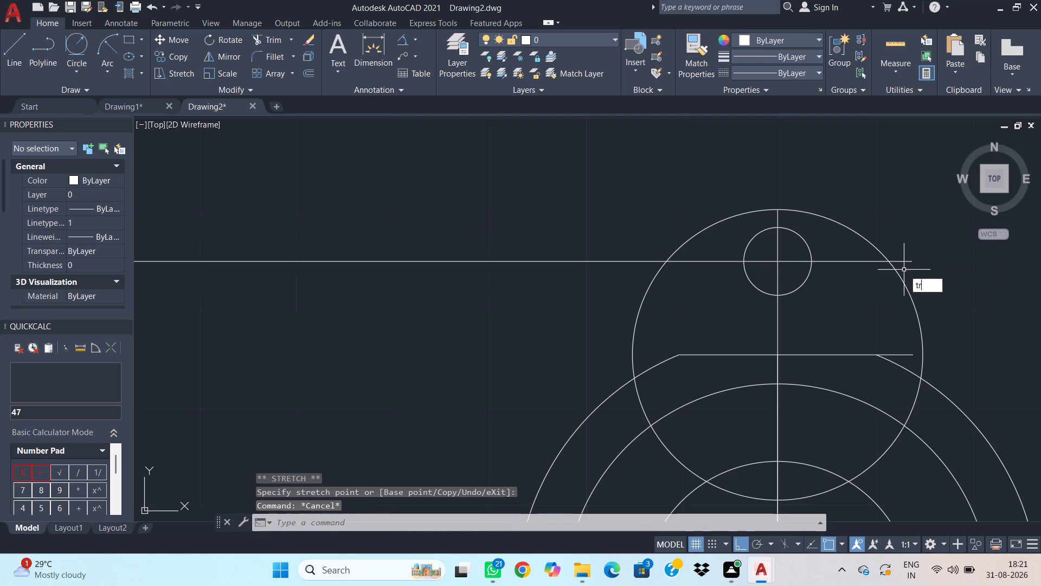
key(space)
drag(938, 291, 906, 302)
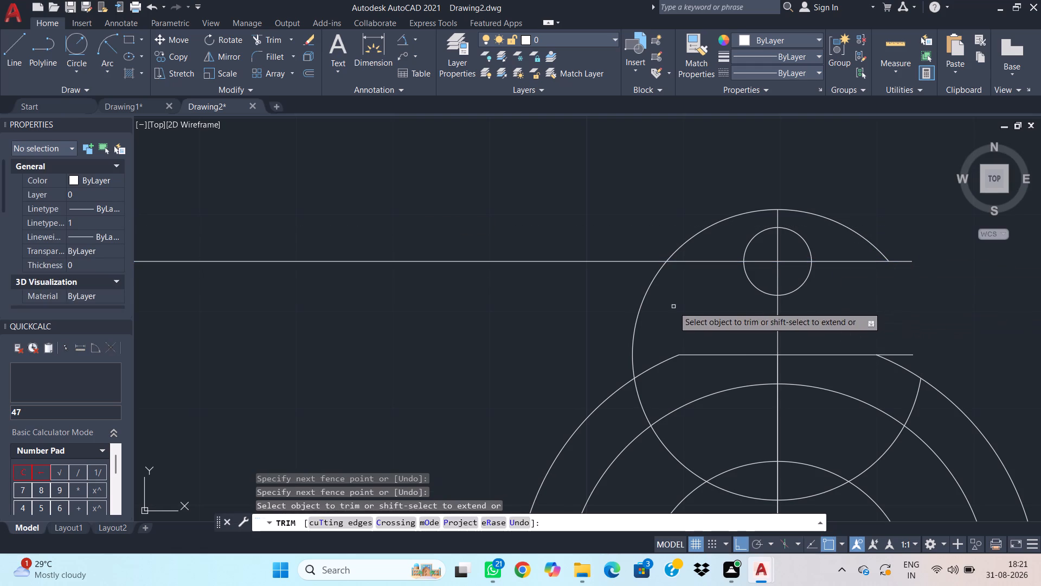
drag(673, 307, 570, 302)
key(Escape)
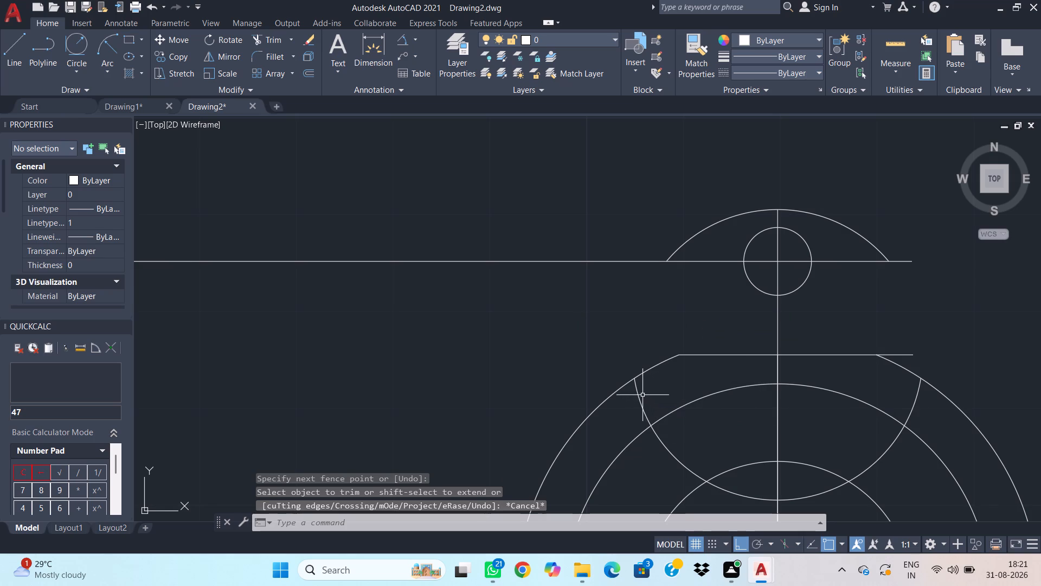
click(639, 395)
key(Delete)
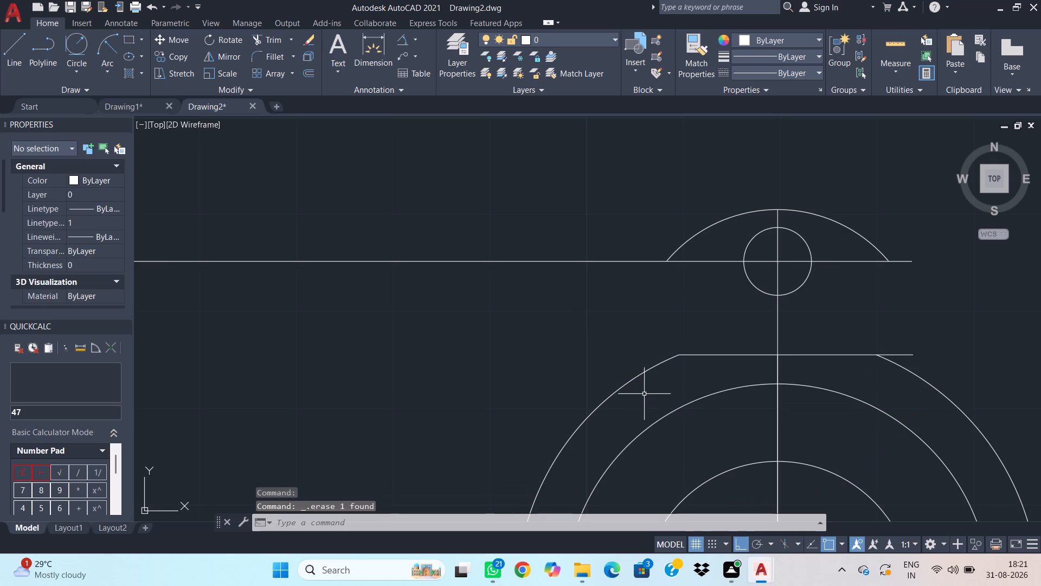
Delete the long horizontal projection line through the upper diameter 7 circle.
click(634, 289)
click(594, 230)
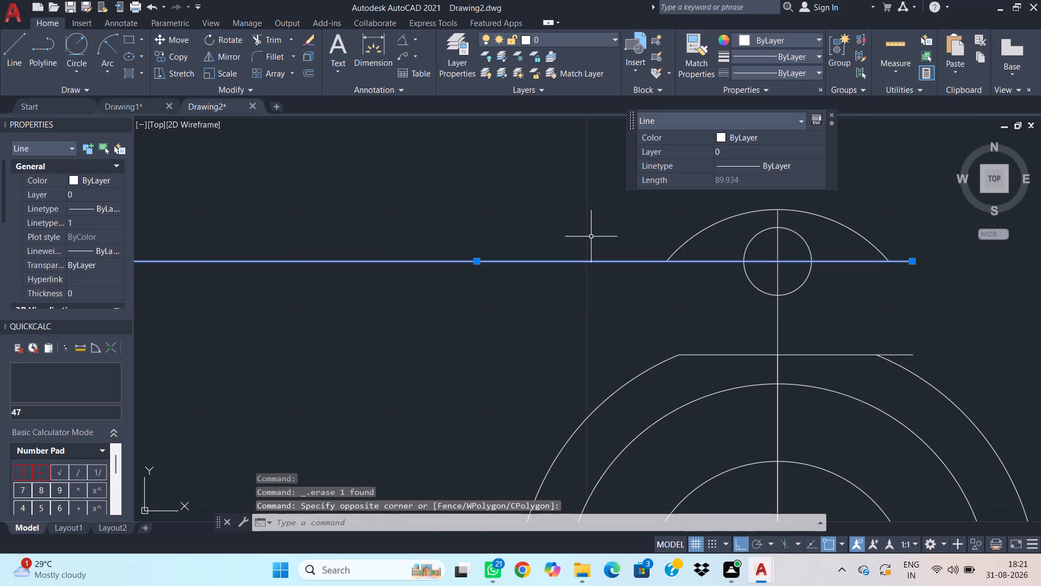
key(Delete)
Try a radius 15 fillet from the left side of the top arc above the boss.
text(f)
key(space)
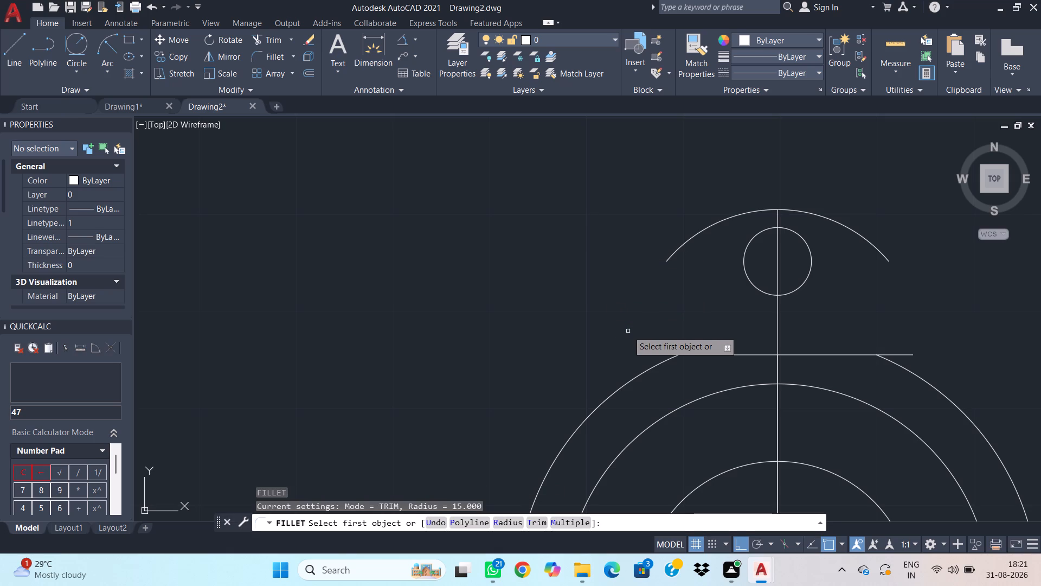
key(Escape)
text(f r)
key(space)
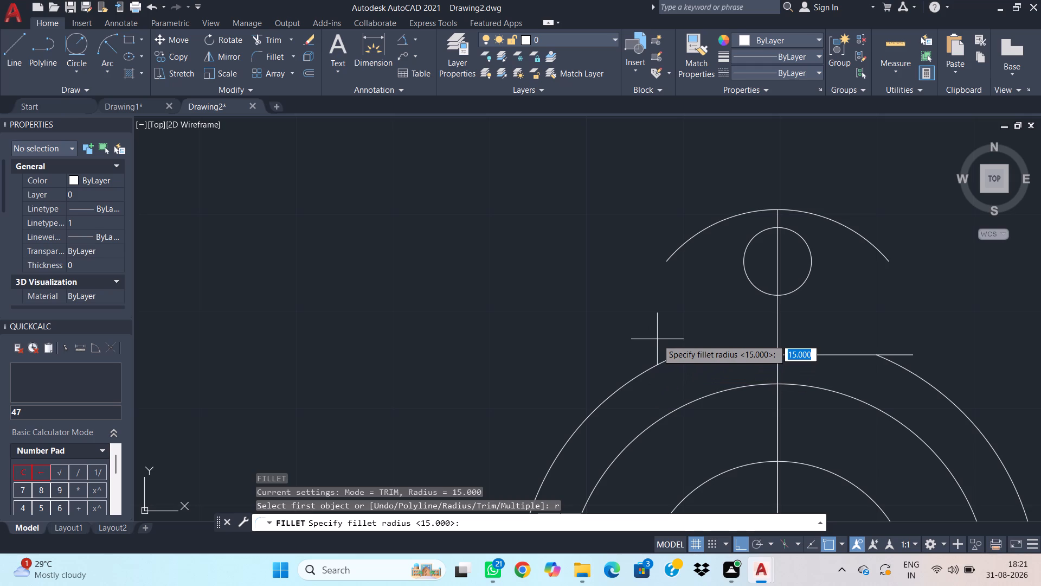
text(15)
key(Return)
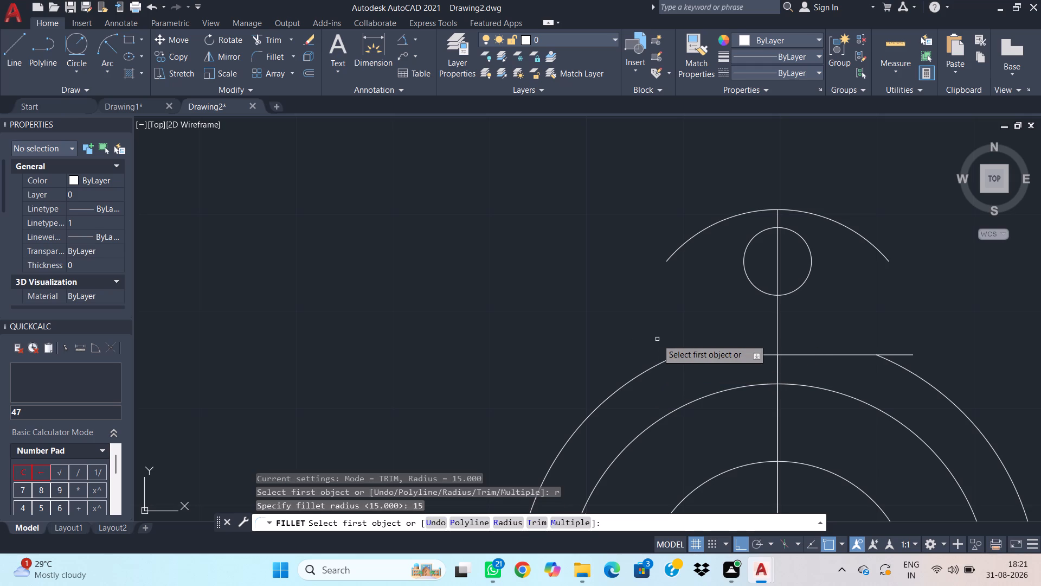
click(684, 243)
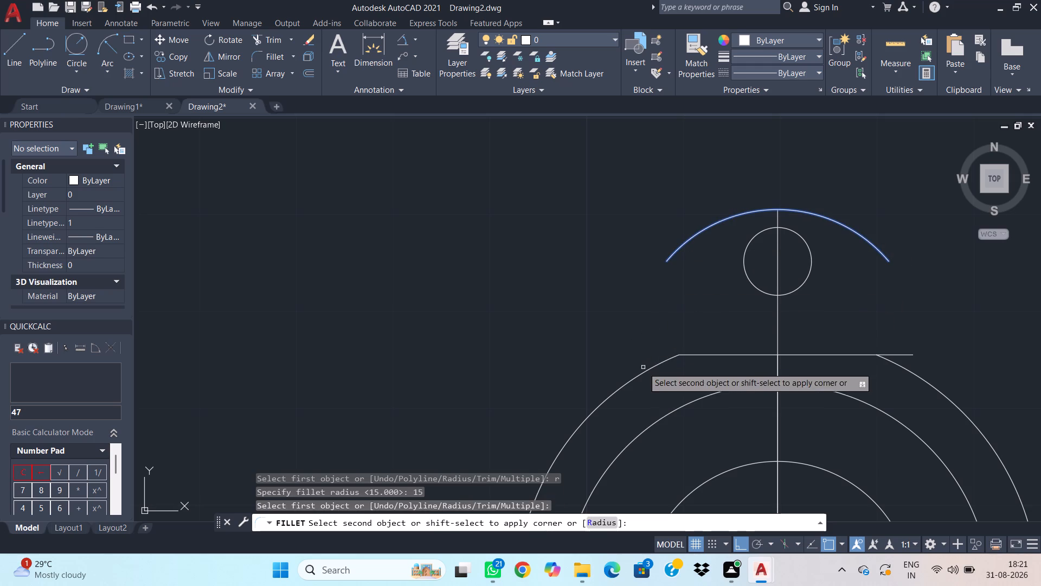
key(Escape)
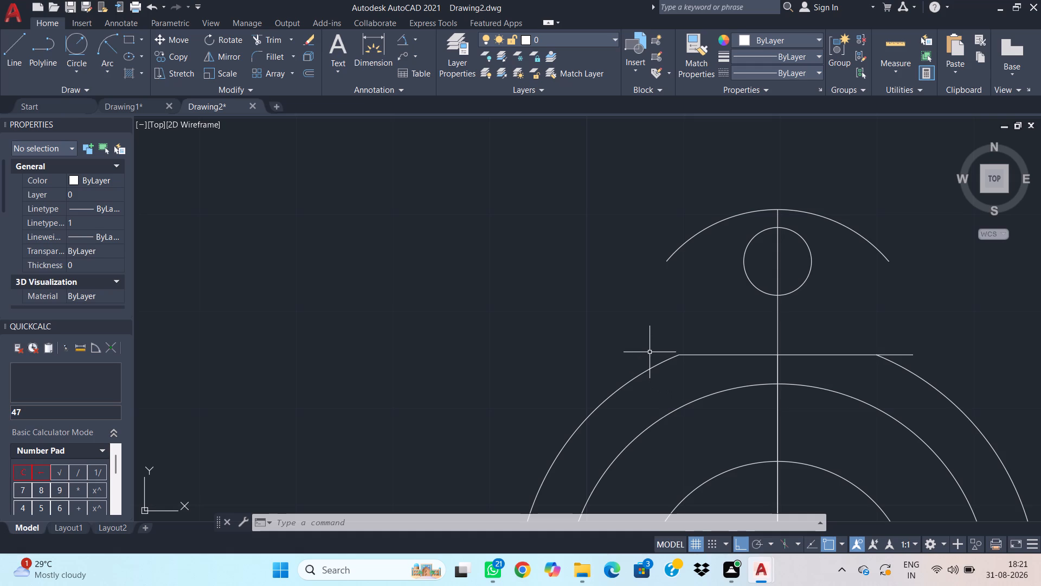
Delete the horizontal construction line joining the upper ends of the outer arcs.
scroll(646, 393, down, 1)
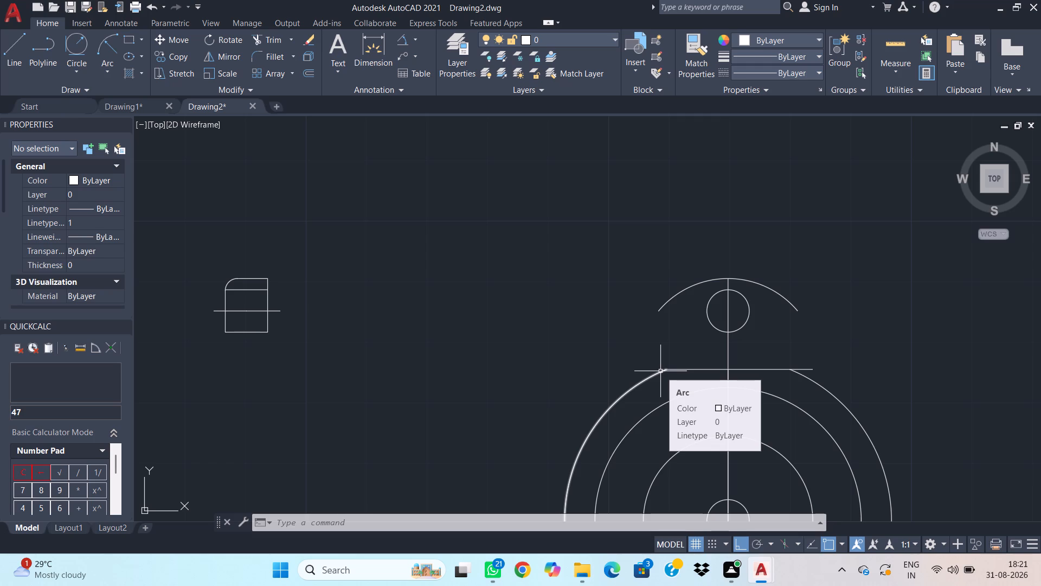
click(777, 376)
click(773, 360)
key(Delete)
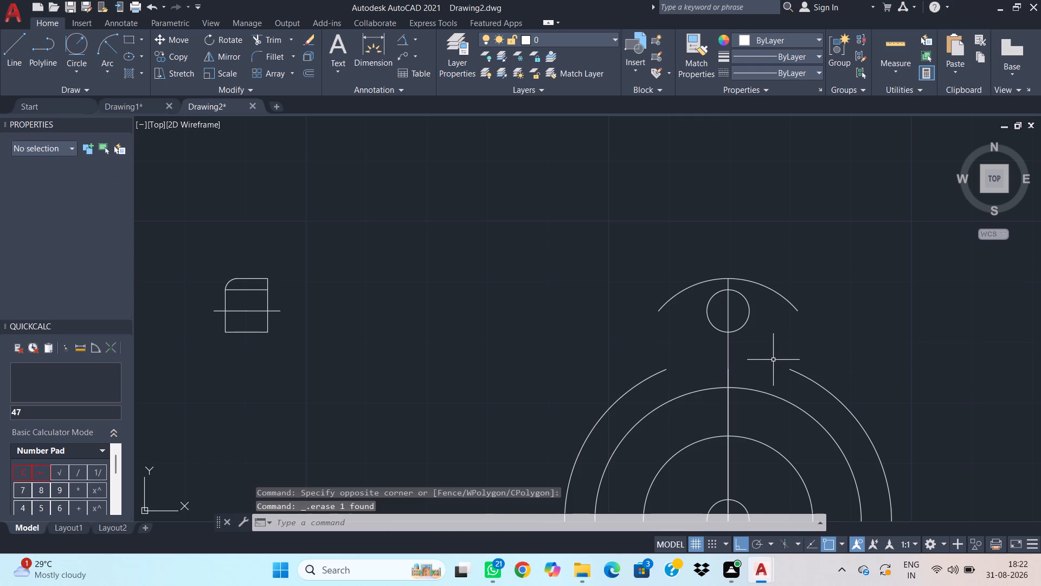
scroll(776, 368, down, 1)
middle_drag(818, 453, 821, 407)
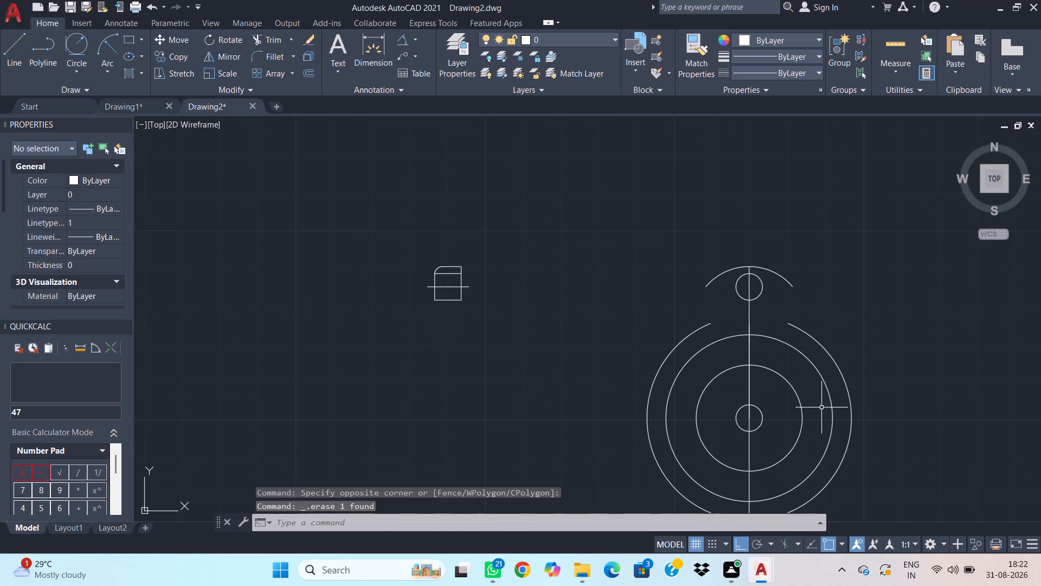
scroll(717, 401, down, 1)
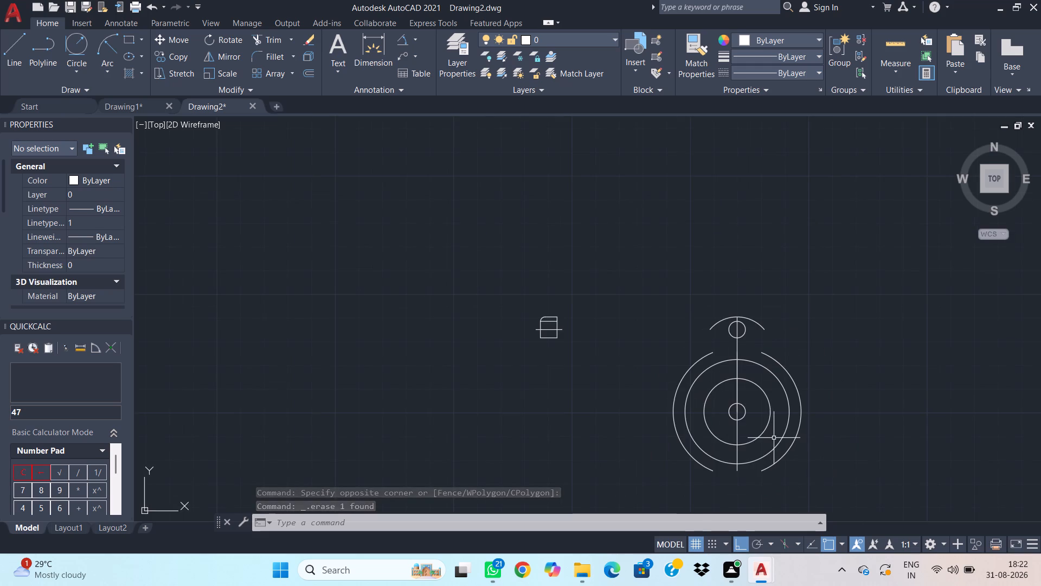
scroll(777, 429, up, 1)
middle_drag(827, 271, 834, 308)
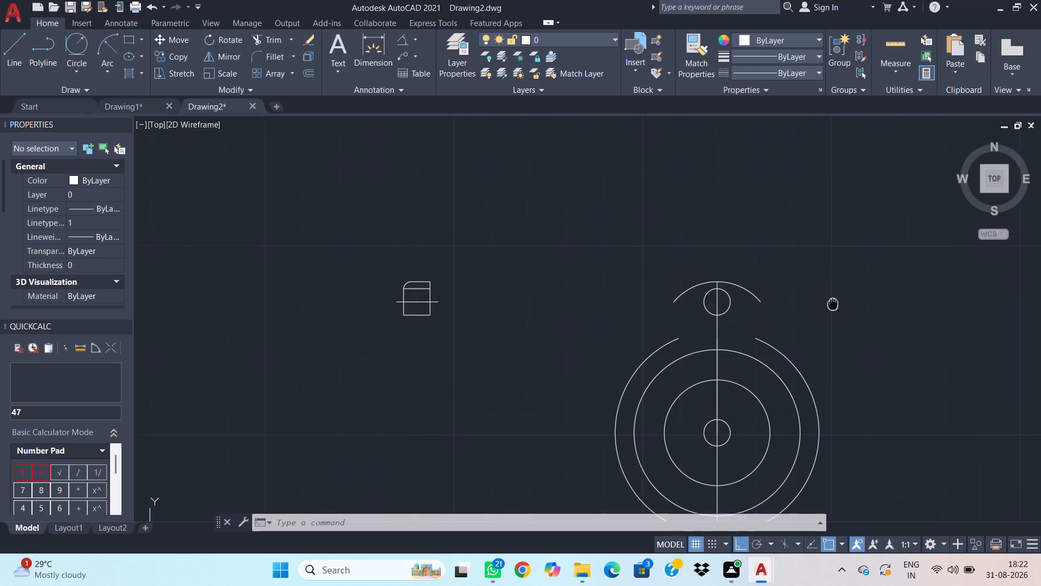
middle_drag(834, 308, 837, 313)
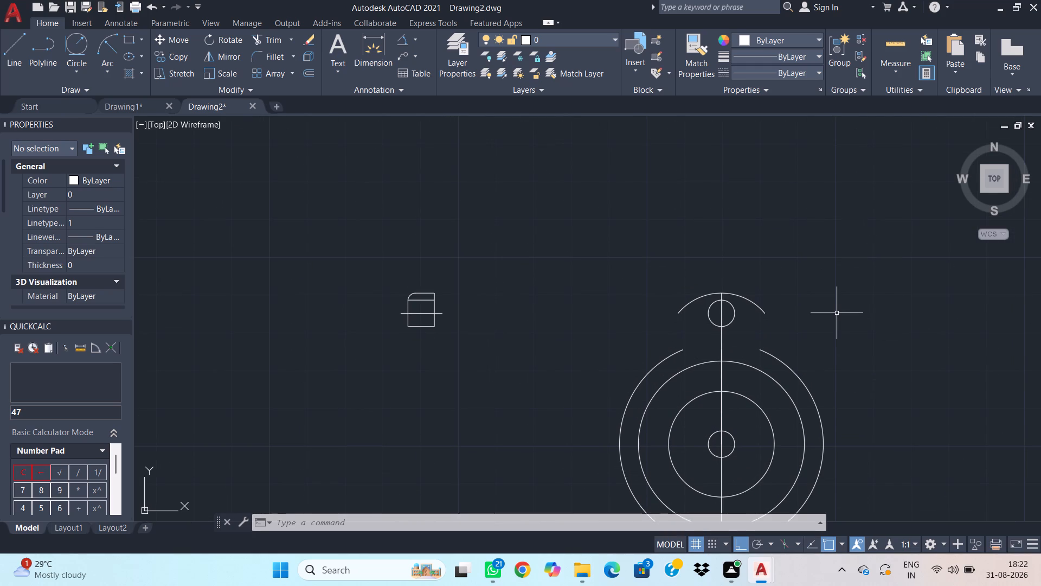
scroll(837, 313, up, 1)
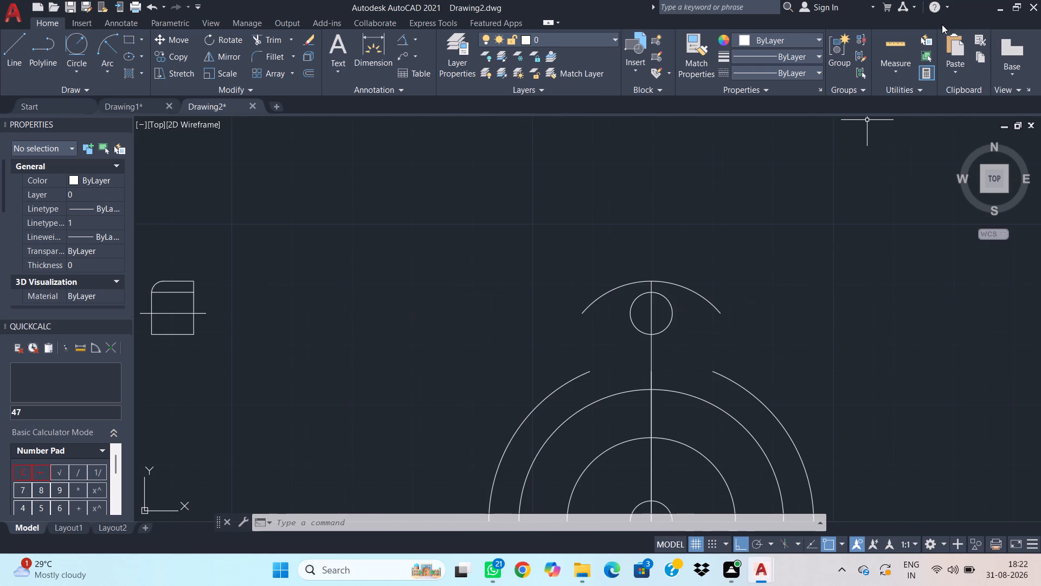
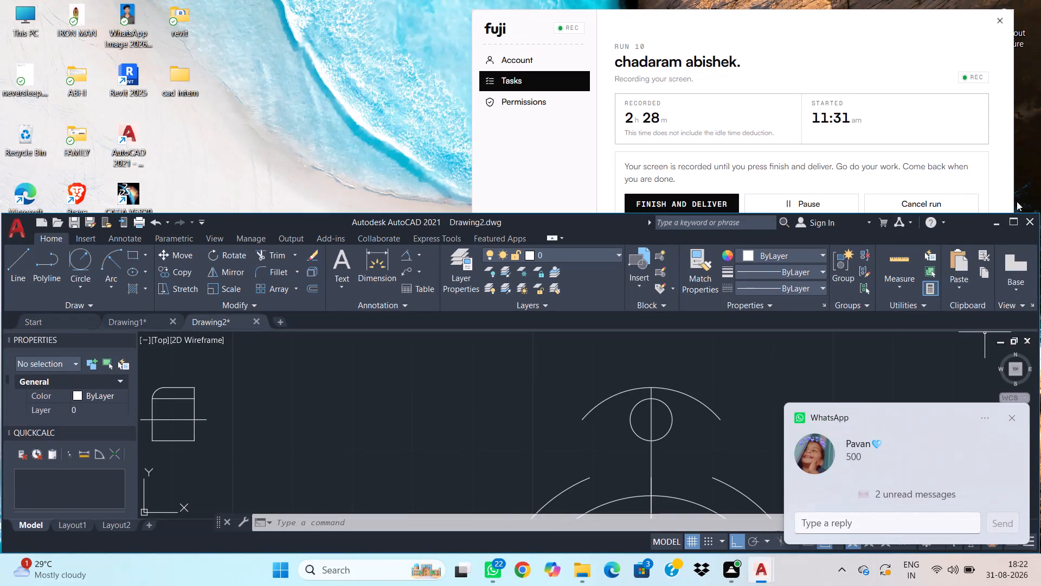
Maximize the drawing window and dismiss the chat notification covering it.
click(1016, 218)
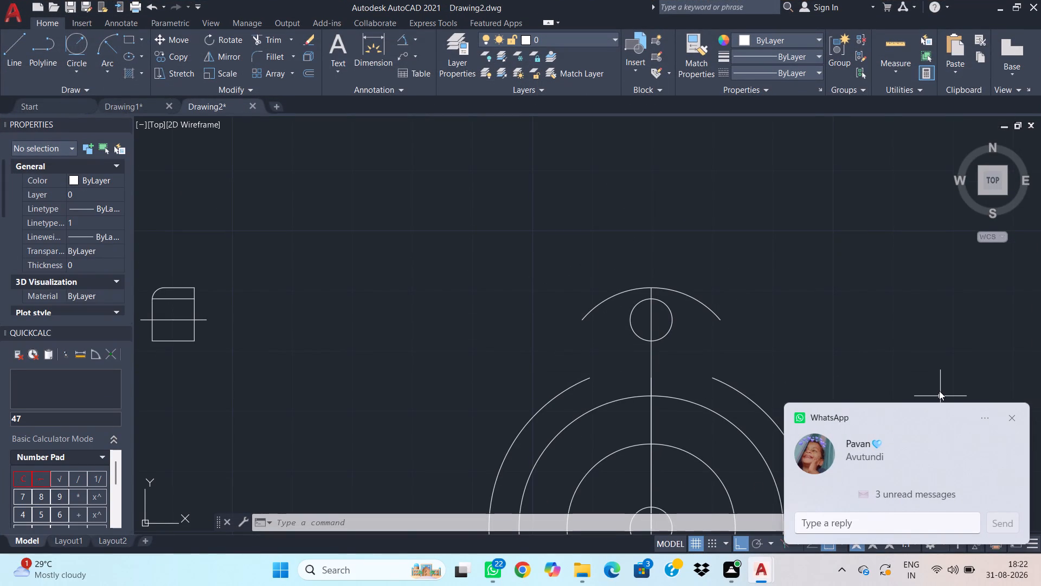
text(f)
key(space)
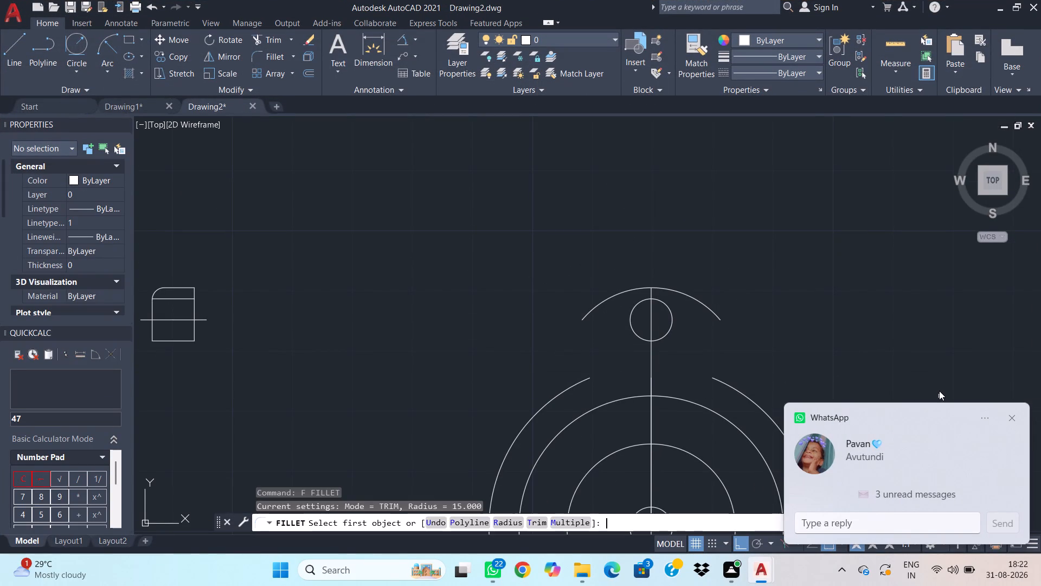
key(Escape)
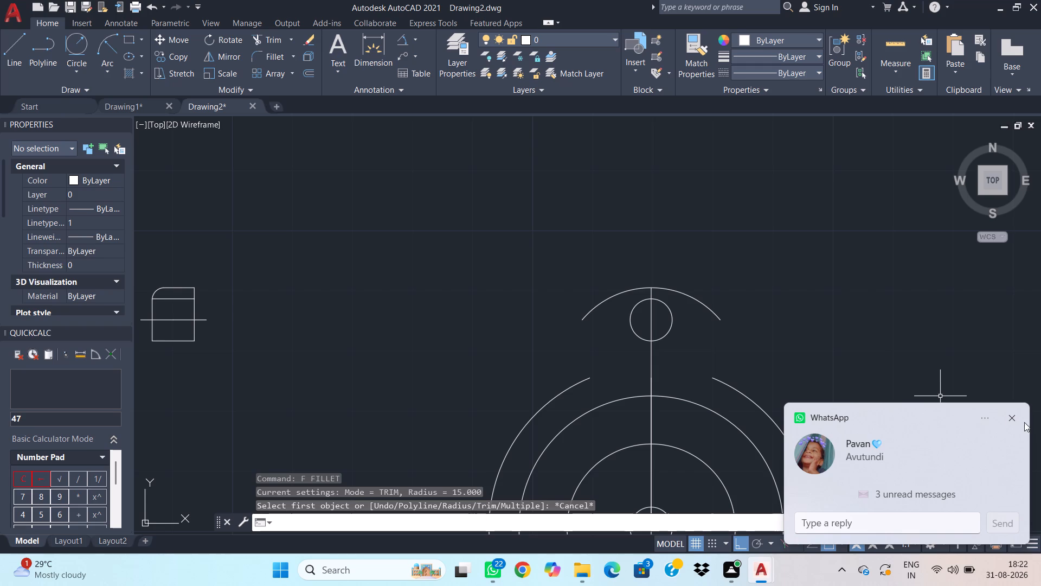
click(1012, 413)
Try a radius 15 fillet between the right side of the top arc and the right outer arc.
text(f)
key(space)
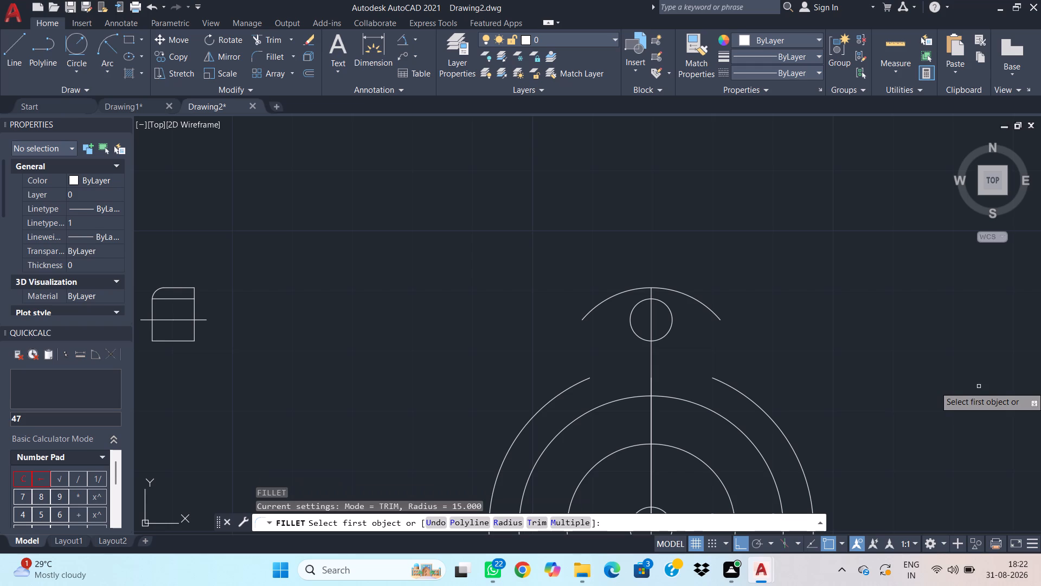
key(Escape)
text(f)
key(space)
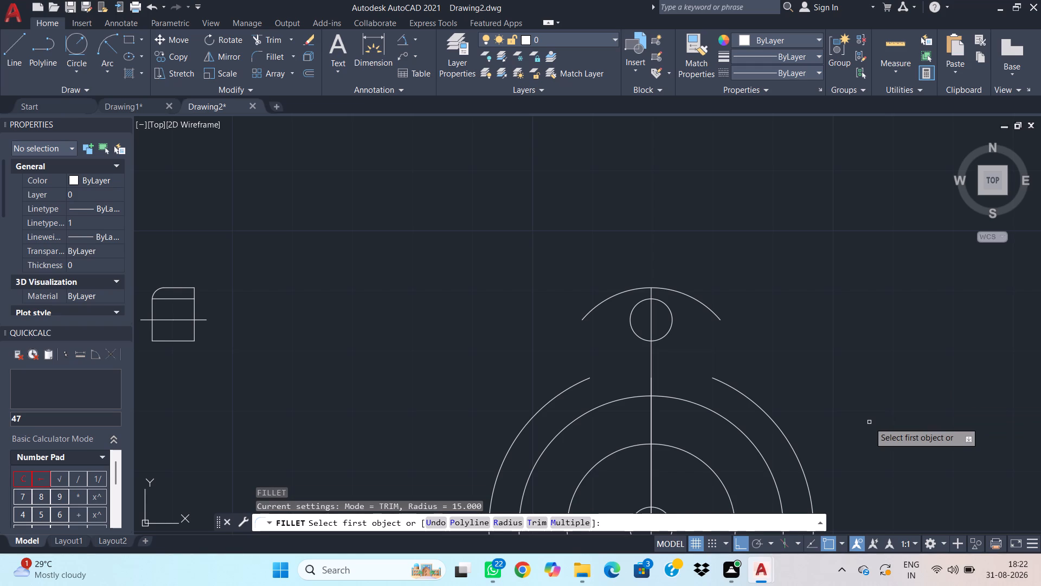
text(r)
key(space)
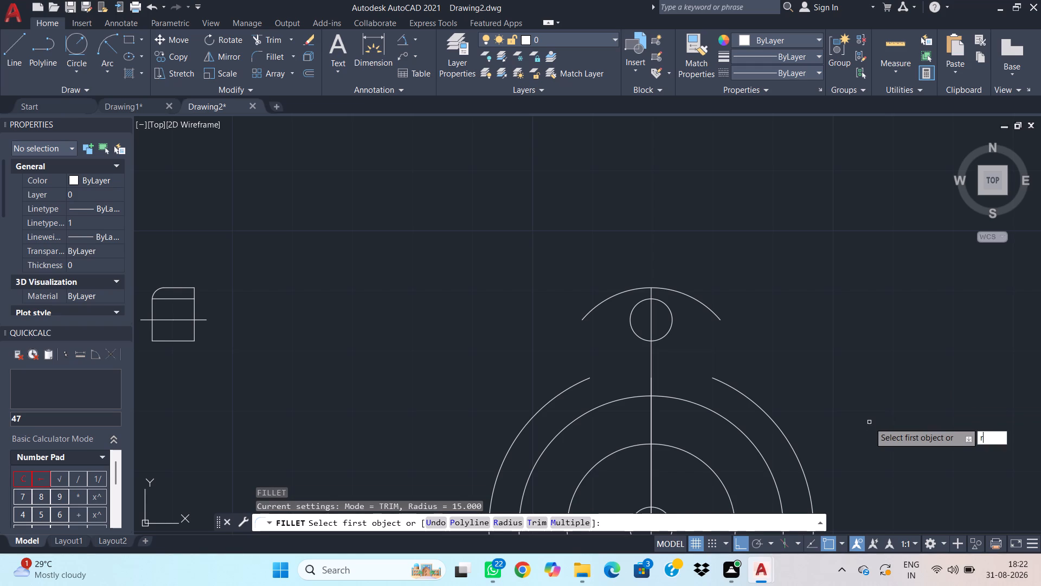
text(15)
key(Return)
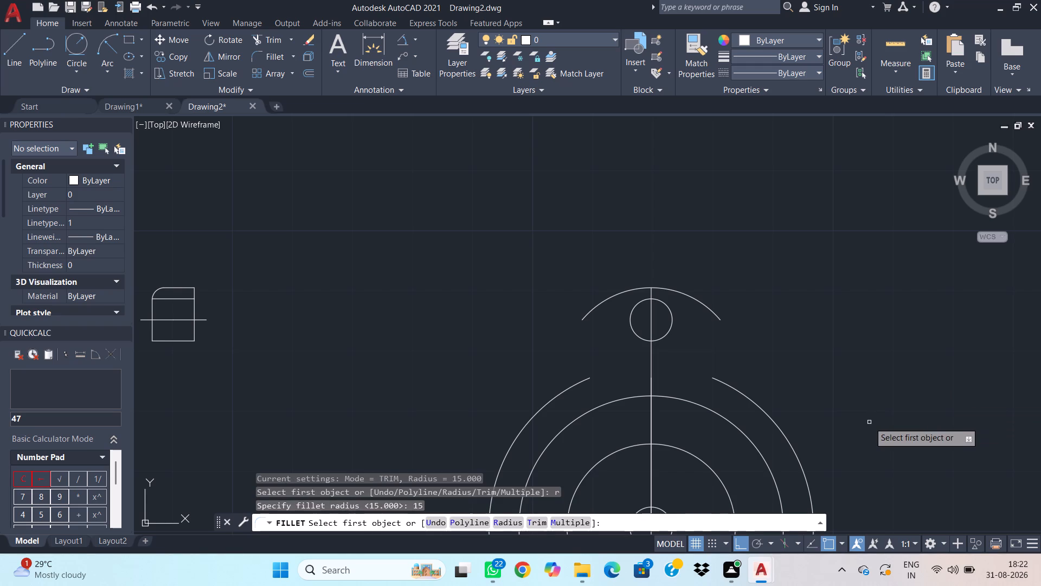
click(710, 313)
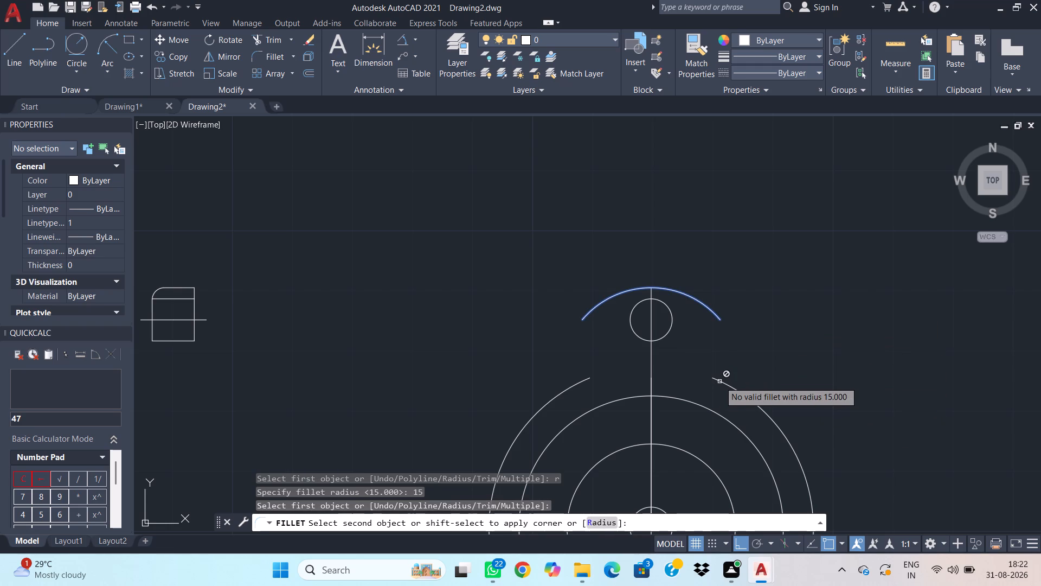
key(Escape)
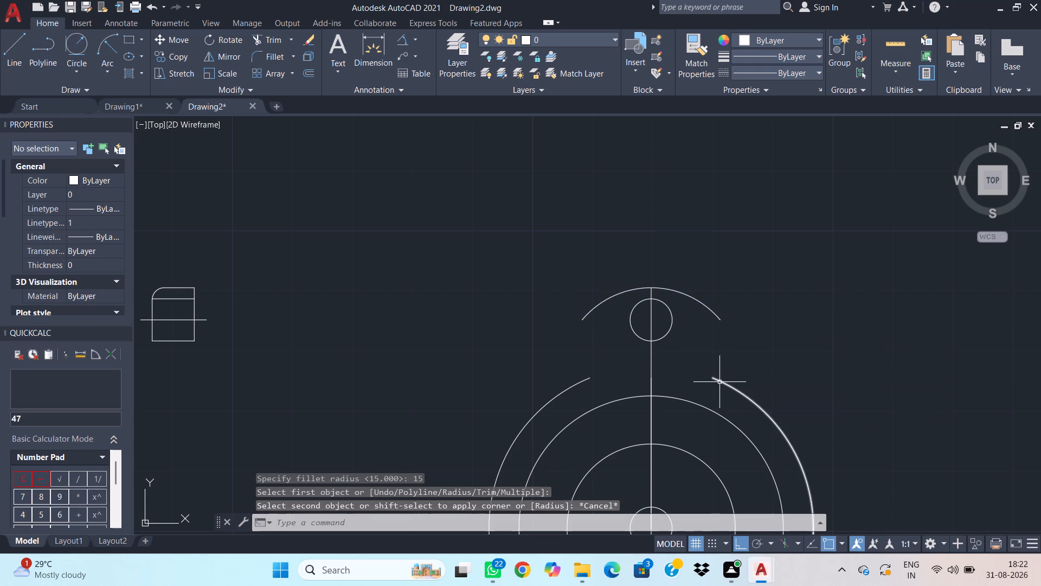
With ortho off, draw a slanted line about 12 long from the top arc's right end to the right outer arc.
text(l)
key(space)
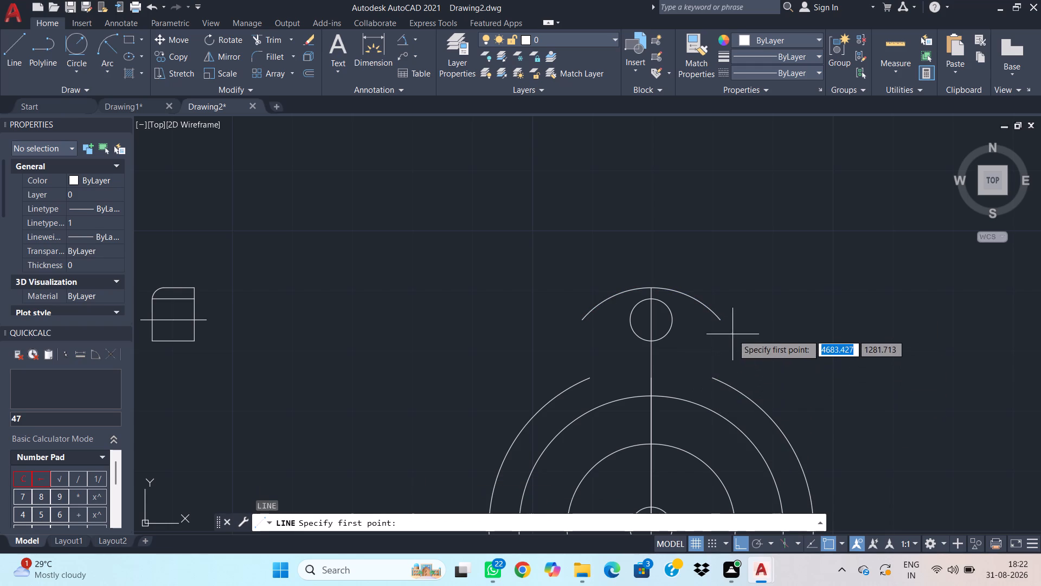
click(721, 319)
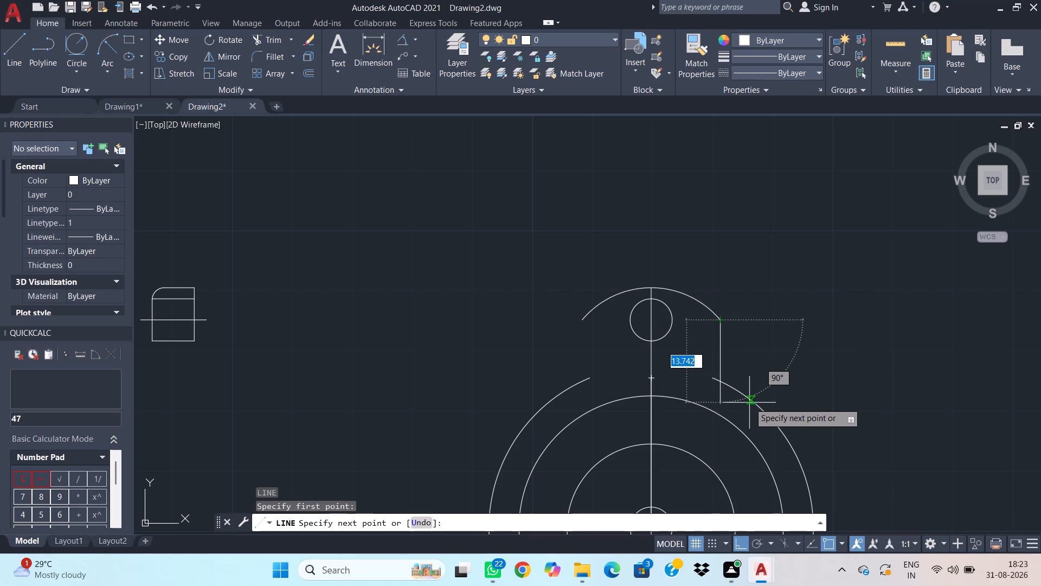
key(shift+F8)
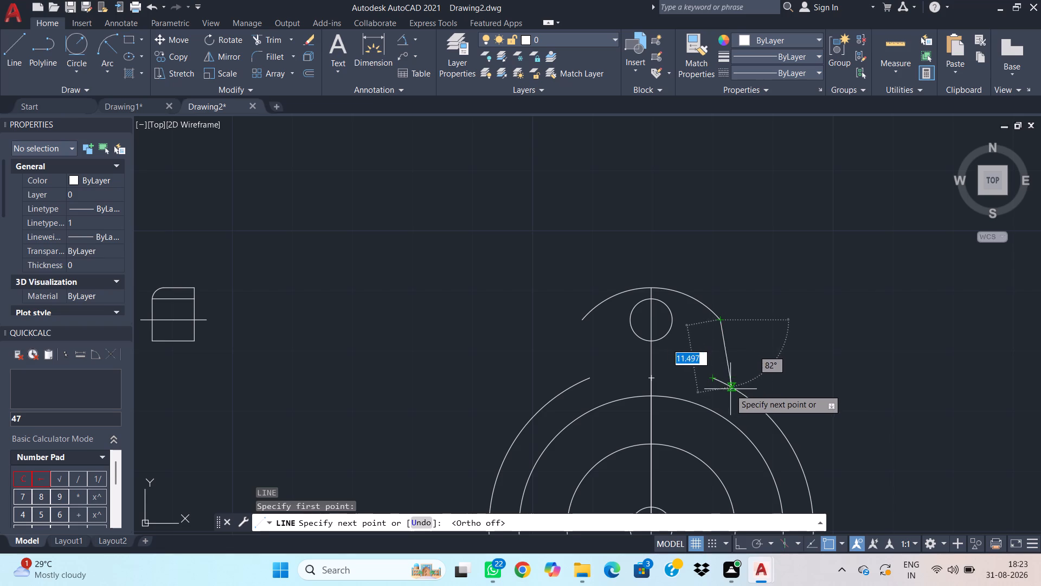
key(Escape)
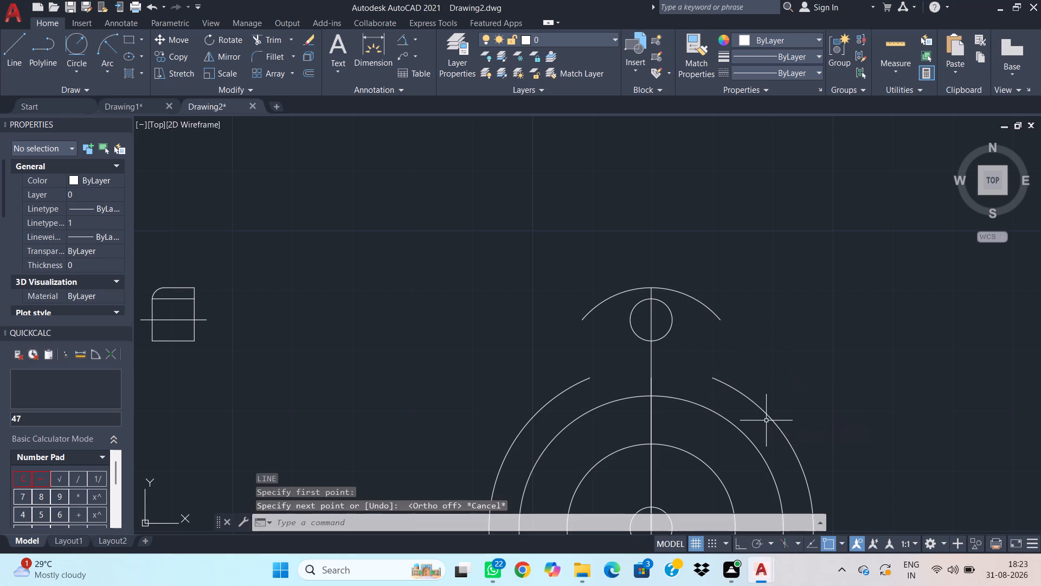
key(space)
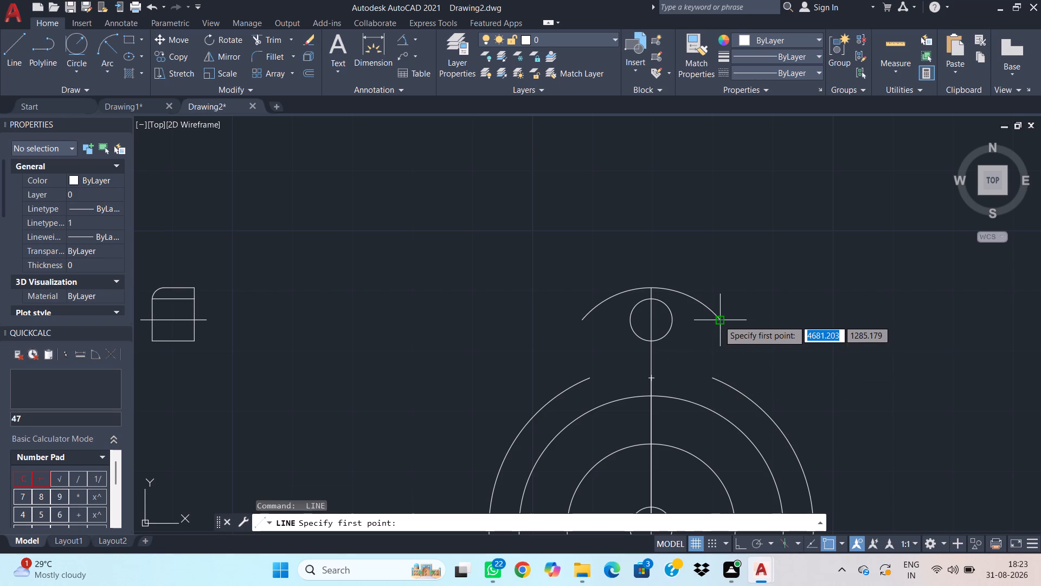
click(718, 320)
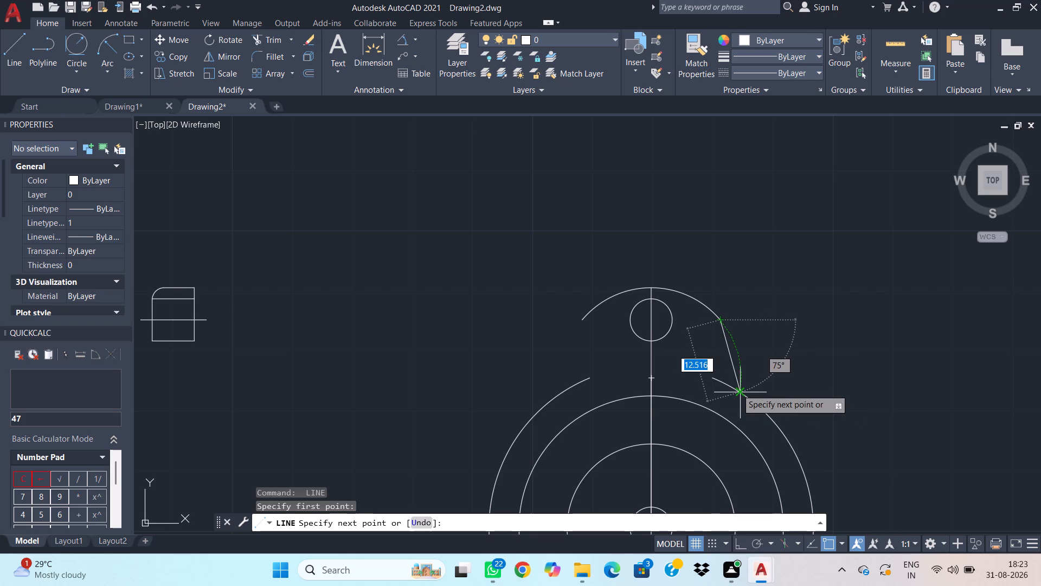
click(737, 389)
key(Escape)
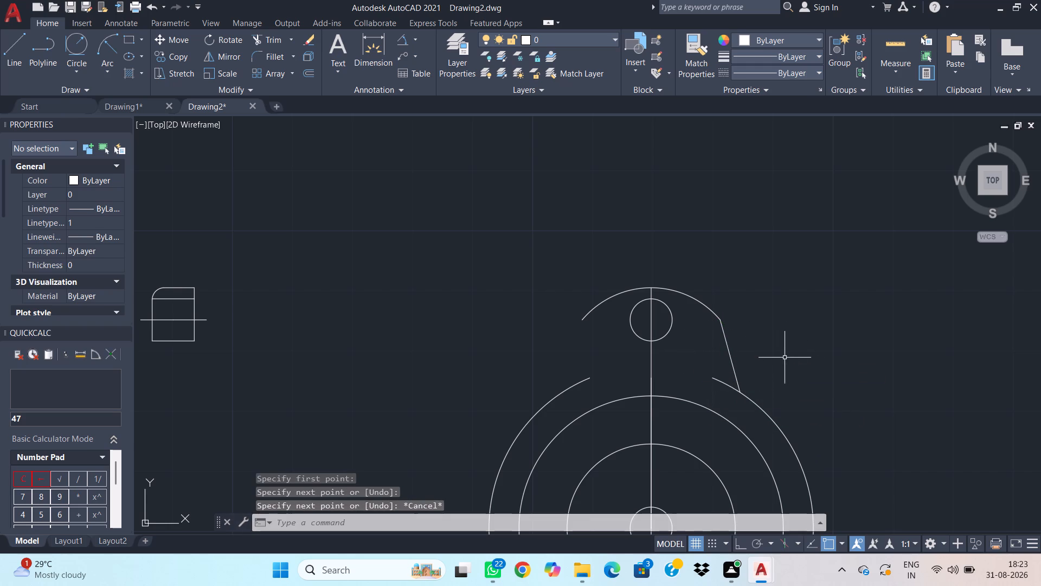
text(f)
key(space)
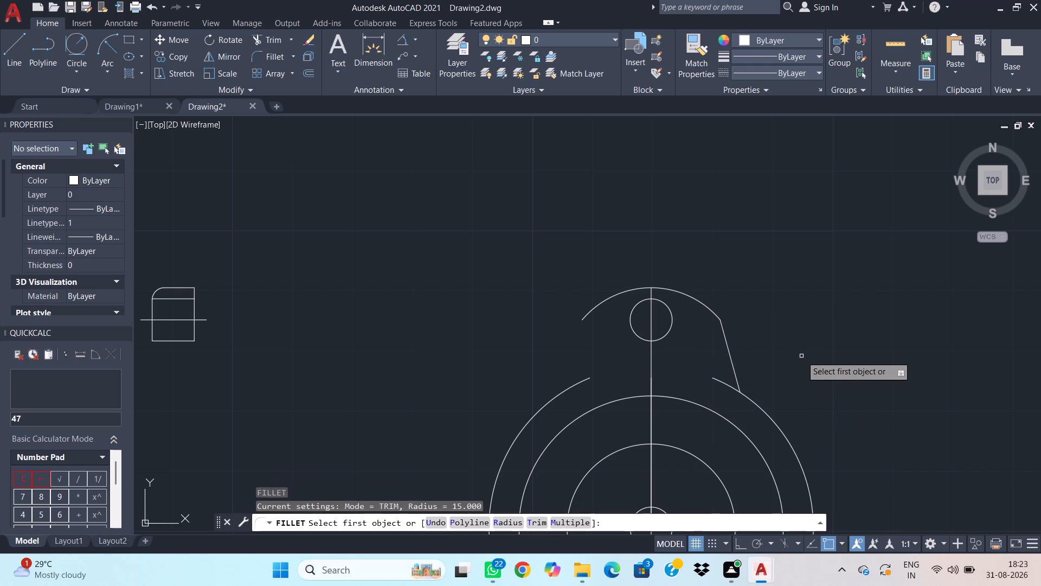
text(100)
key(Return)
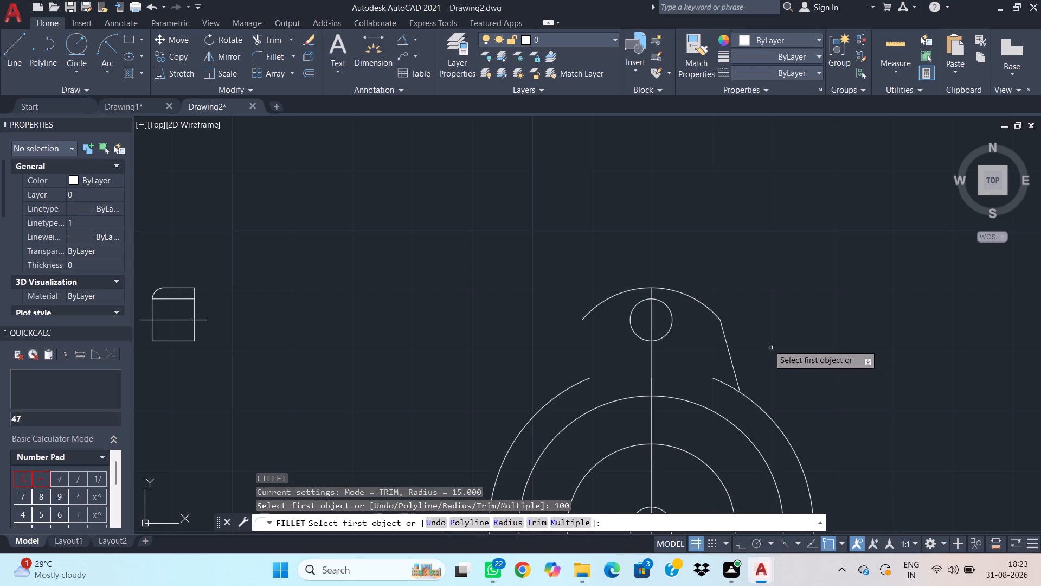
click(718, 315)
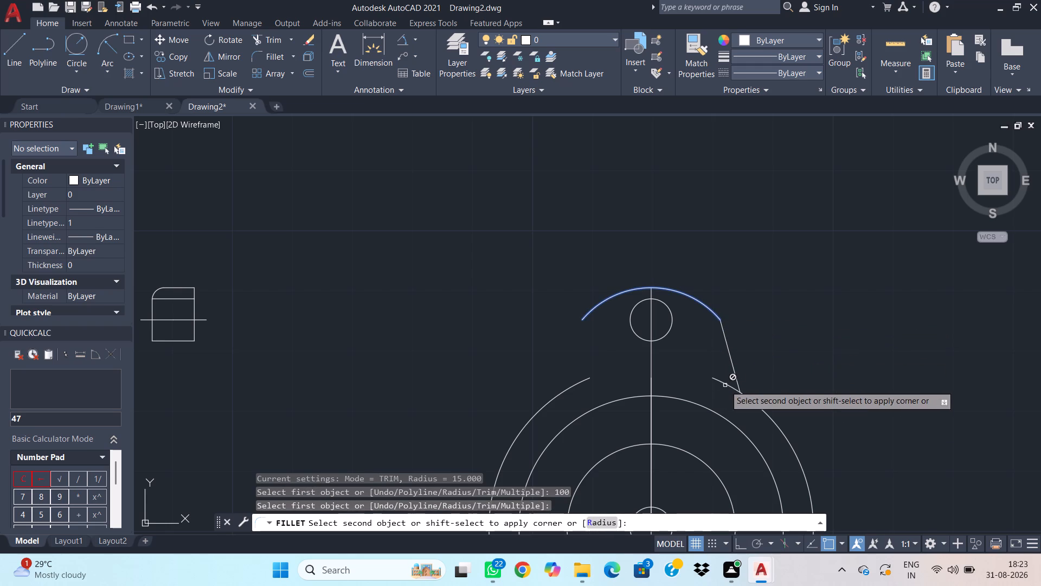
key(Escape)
Fillet both ends of the slanted line at radius 10, against the right outer arc and against the top arc.
text(f r)
key(space)
text(10)
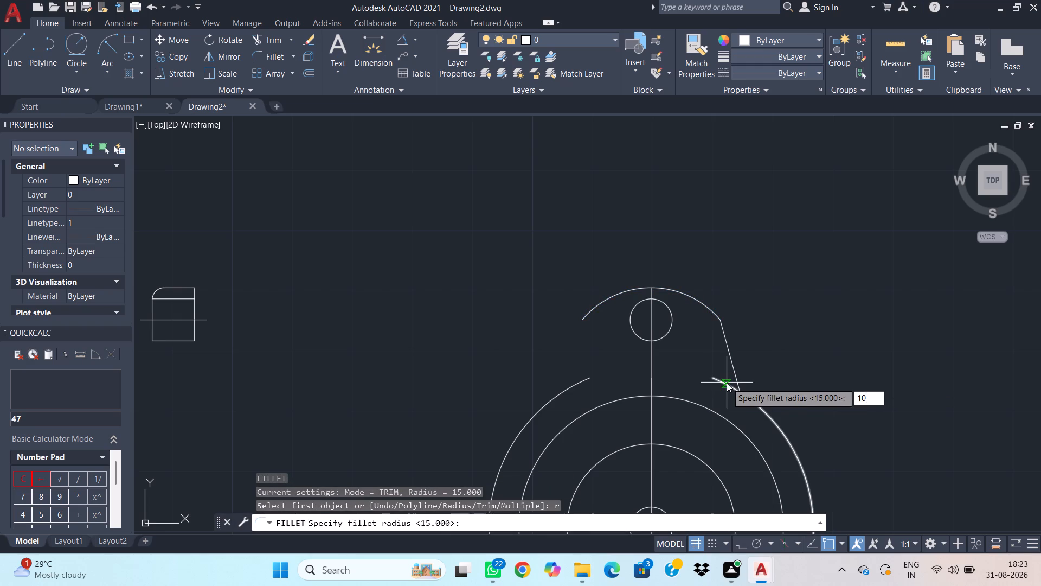
key(Return)
click(737, 378)
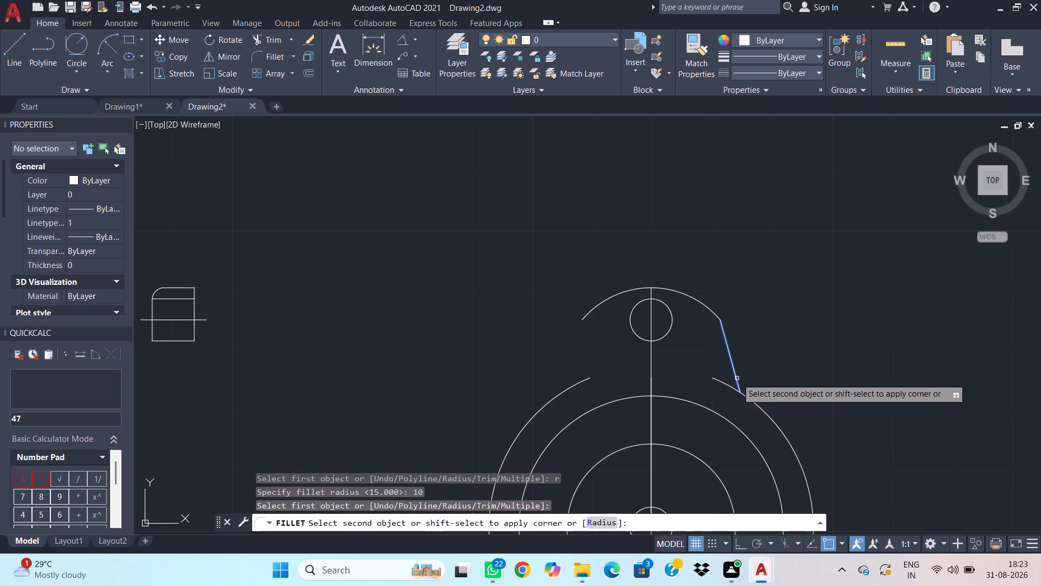
click(750, 396)
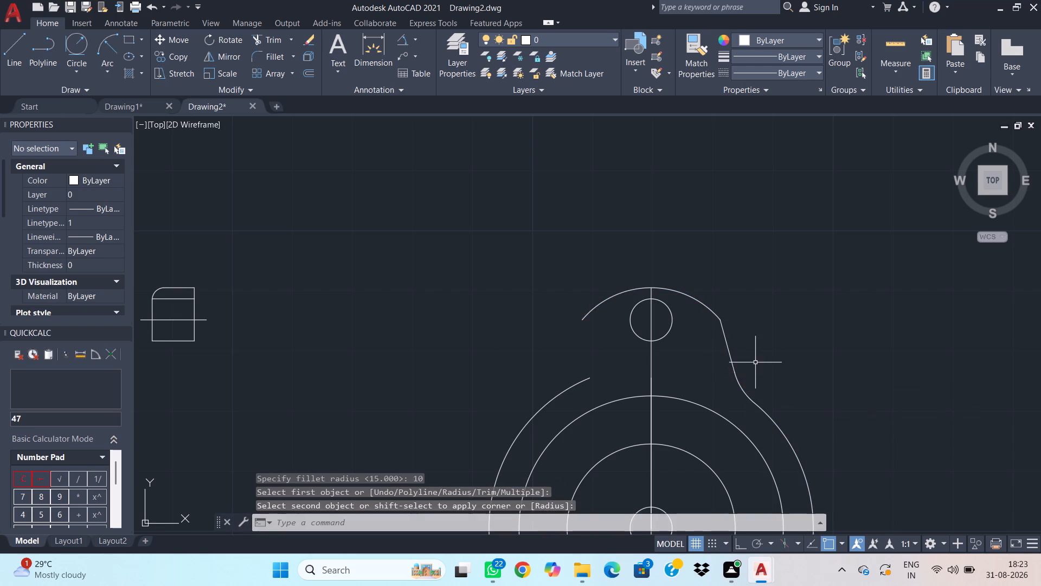
key(space)
click(718, 316)
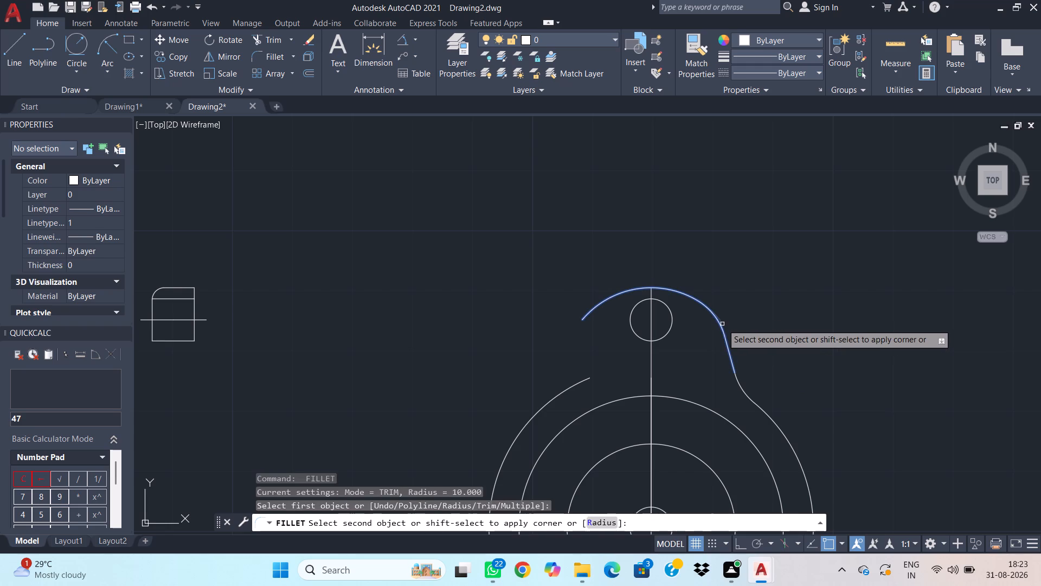
click(722, 324)
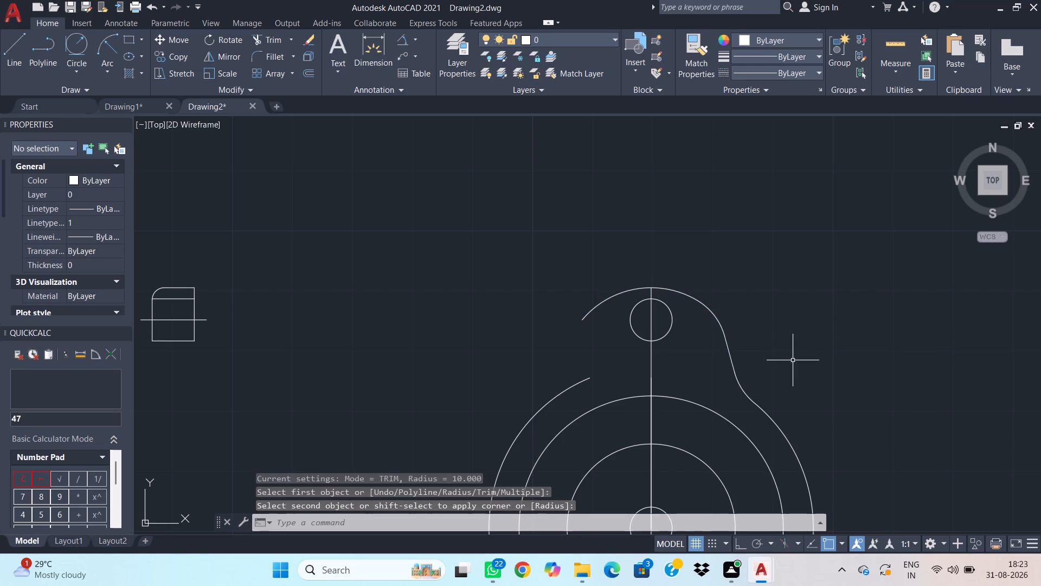
Fillet the slanted line to the right outer arc again, at radius 20.
key(space)
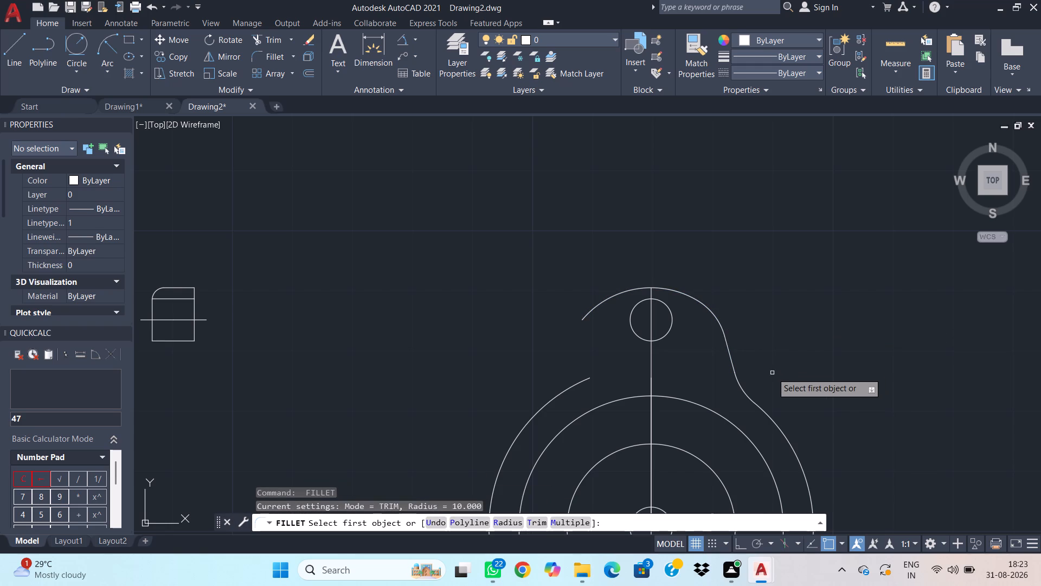
key(Escape)
text(f r)
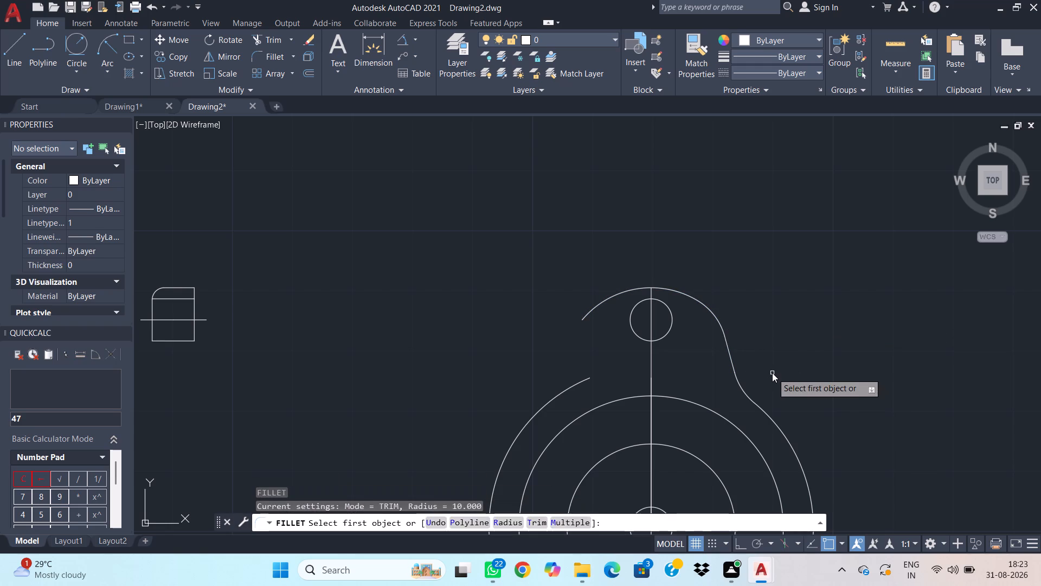
key(space)
text(20)
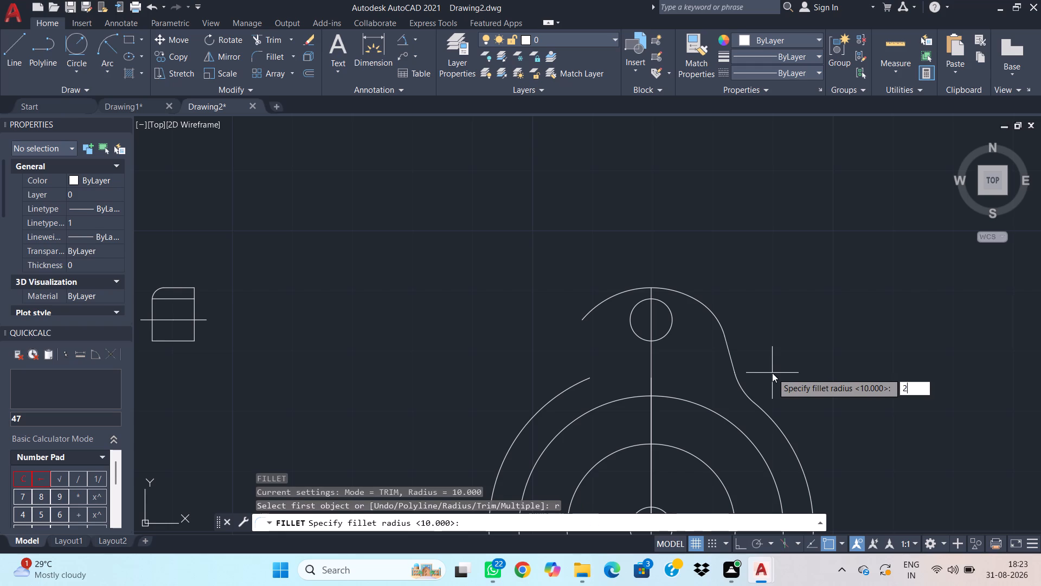
key(Return)
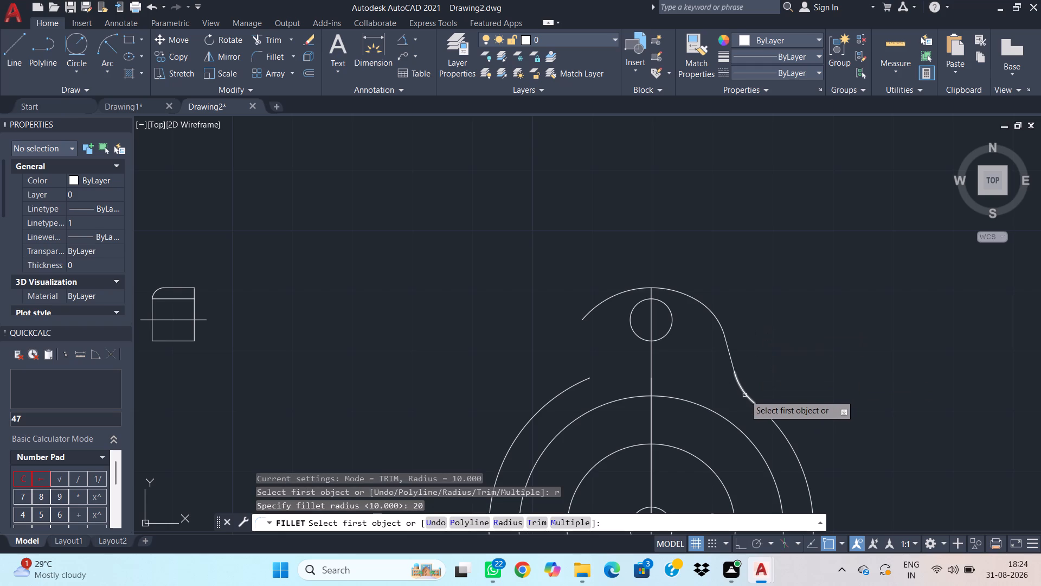
click(734, 363)
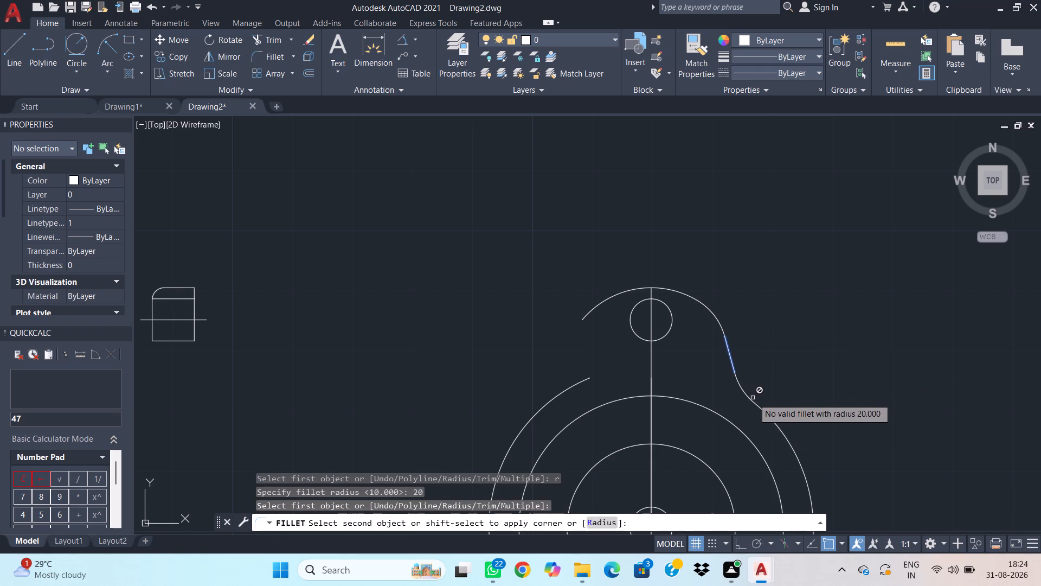
click(767, 413)
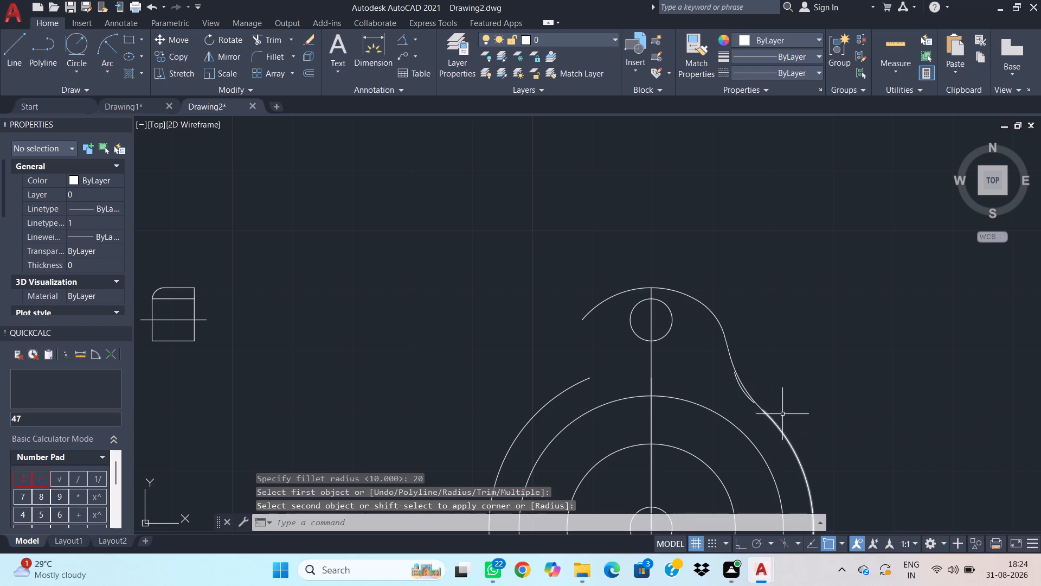
Delete the leftover radius 10 fillet arc beside the new radius 20 fillet.
scroll(751, 409, up, 1)
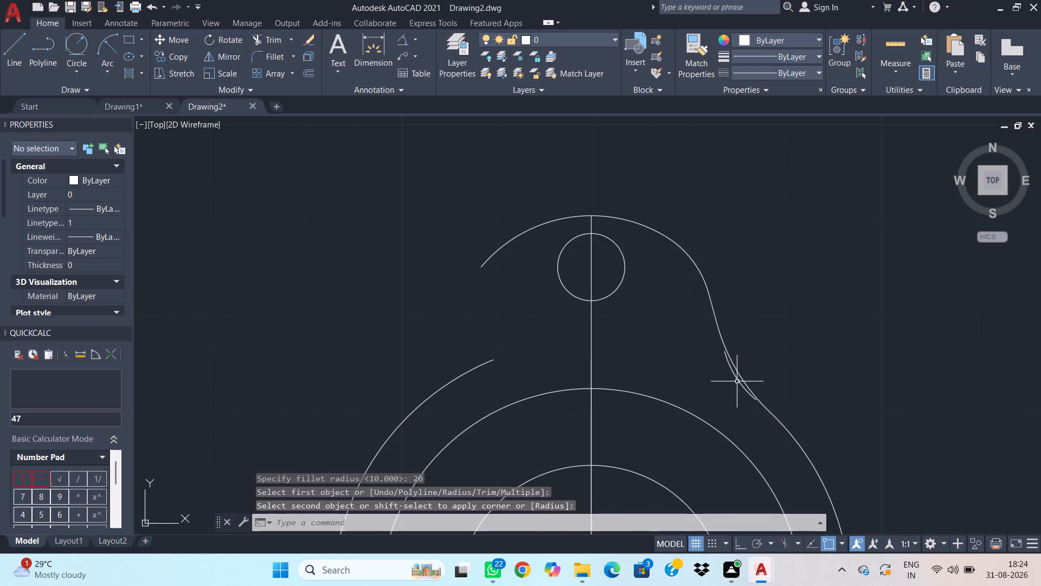
click(737, 381)
key(Delete)
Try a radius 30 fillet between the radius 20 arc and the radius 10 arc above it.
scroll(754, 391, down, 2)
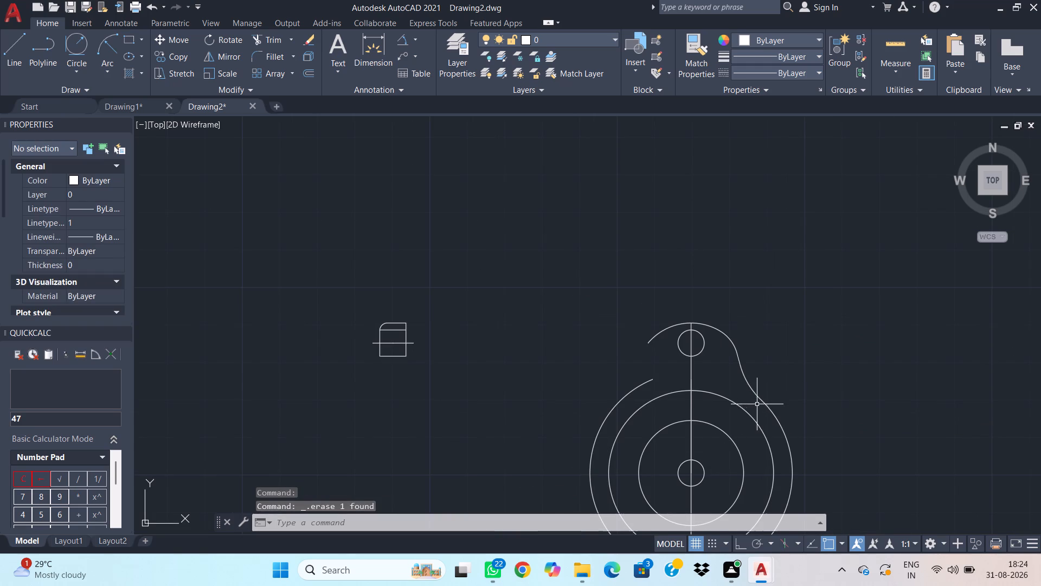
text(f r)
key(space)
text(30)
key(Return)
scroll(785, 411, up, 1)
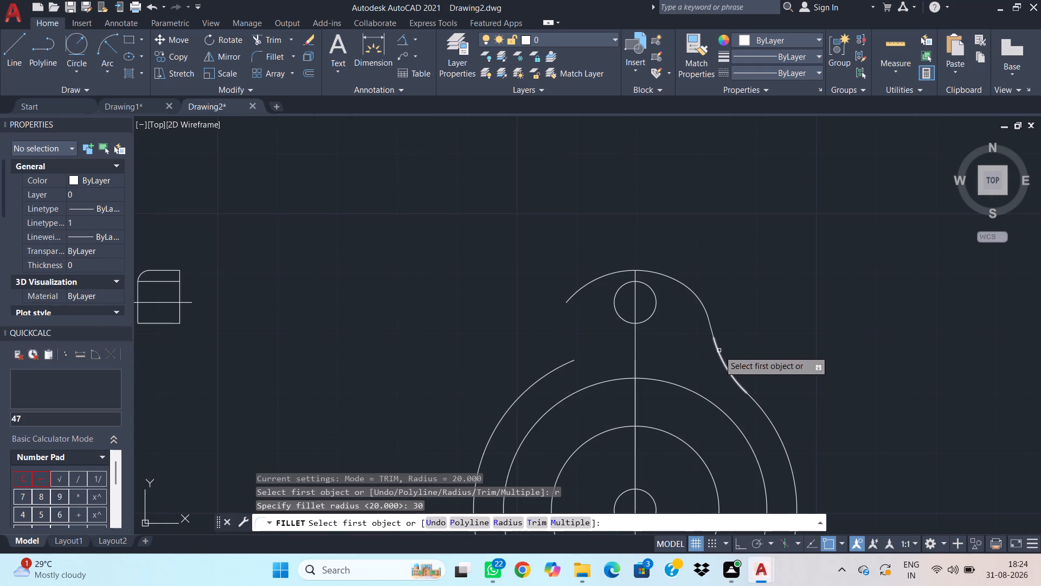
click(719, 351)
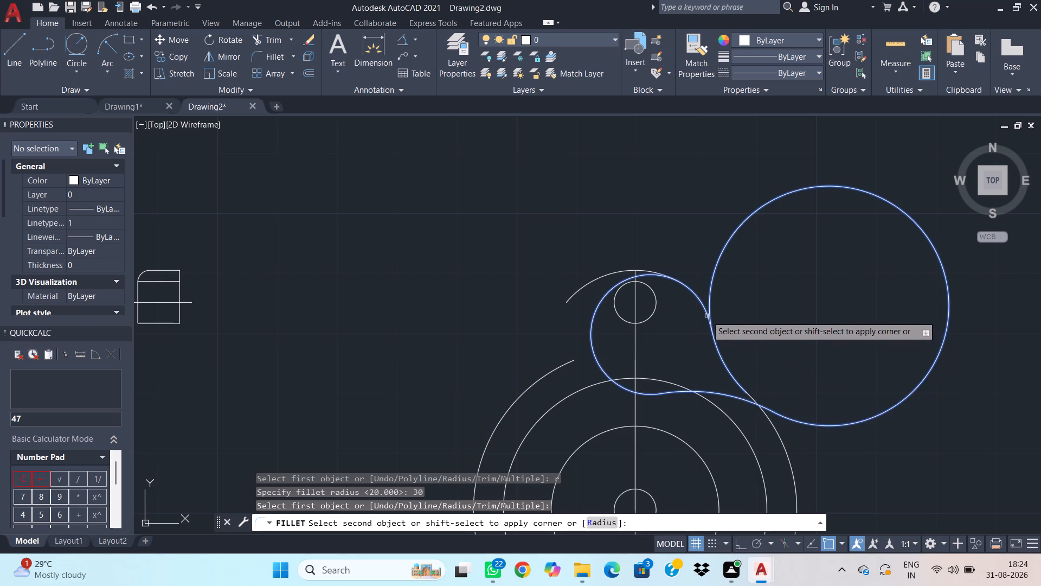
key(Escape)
Fillet the upper radius 10 arc to the right outer arc at radius 30.
text(f r 3)
key(0)
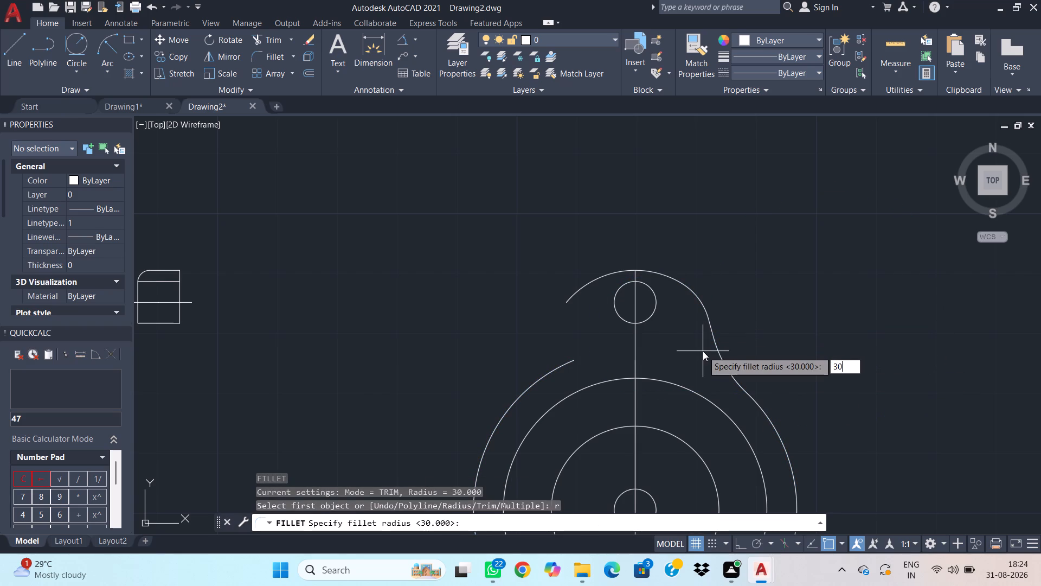
key(Return)
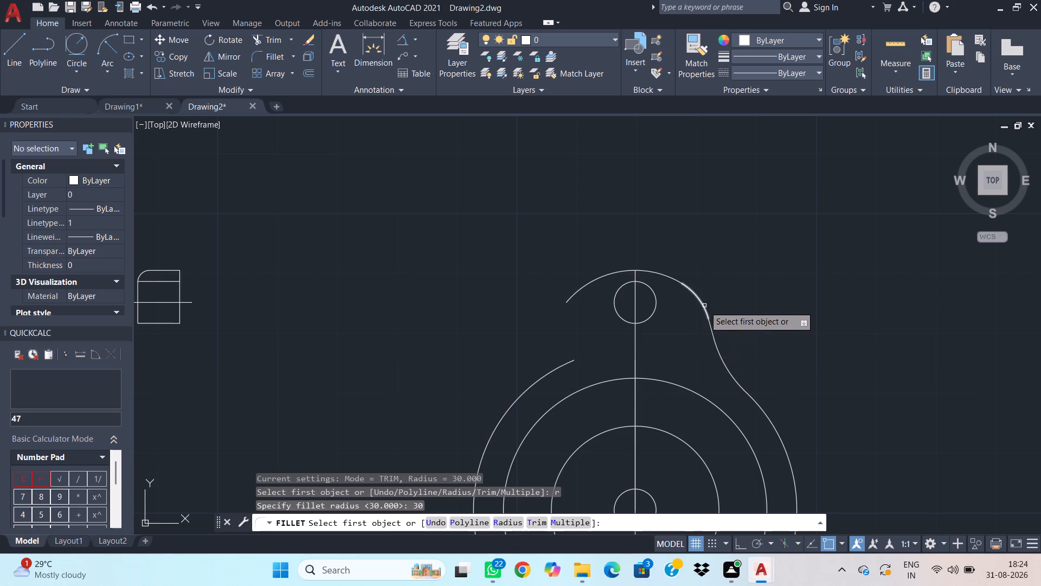
click(705, 313)
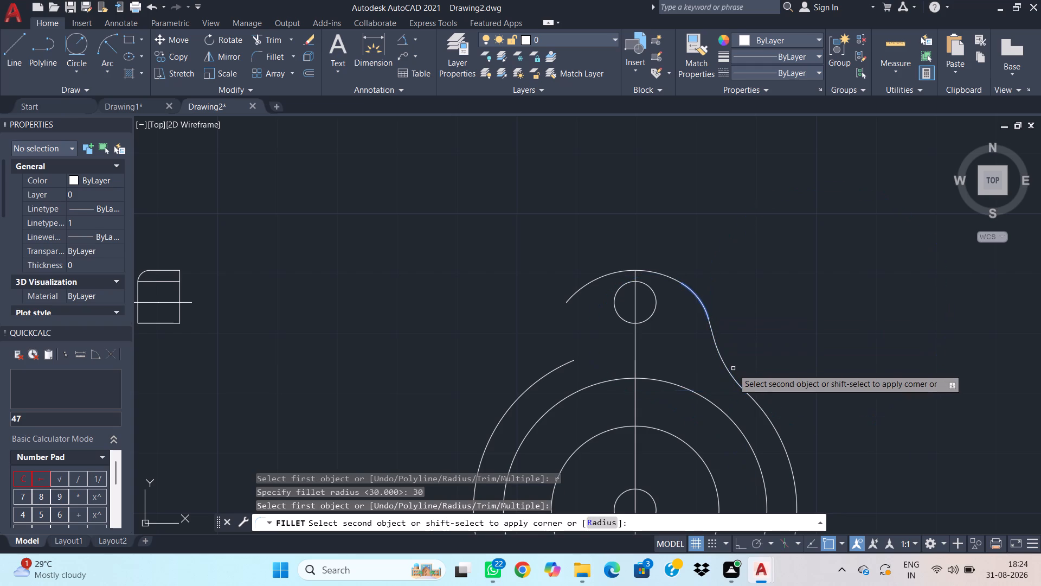
click(753, 399)
Delete the leftover radius 20 arc beside the new radius 30 fillet.
scroll(740, 419, up, 2)
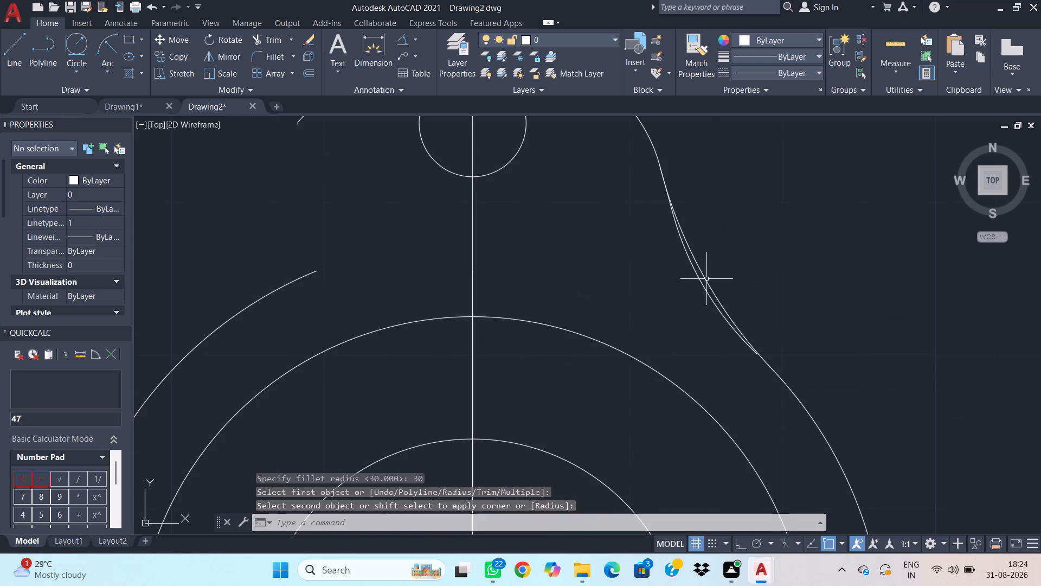
click(708, 290)
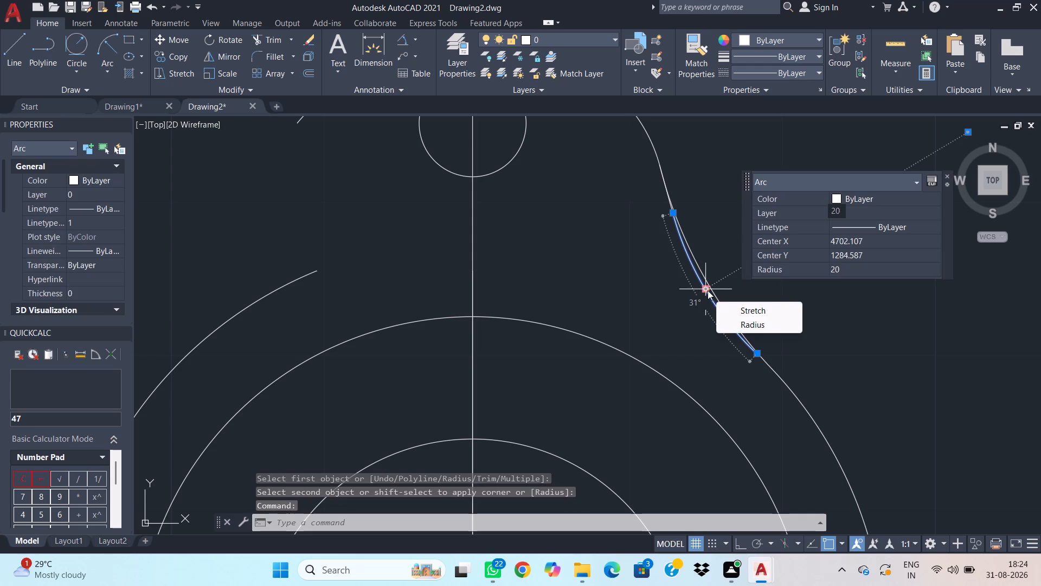
key(Delete)
scroll(708, 296, down, 1)
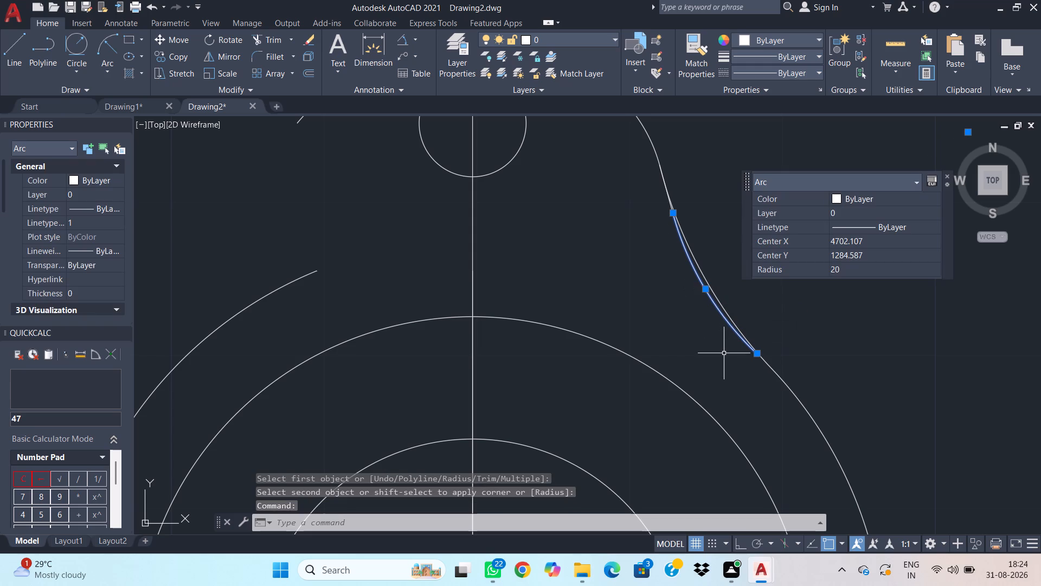
key(Delete)
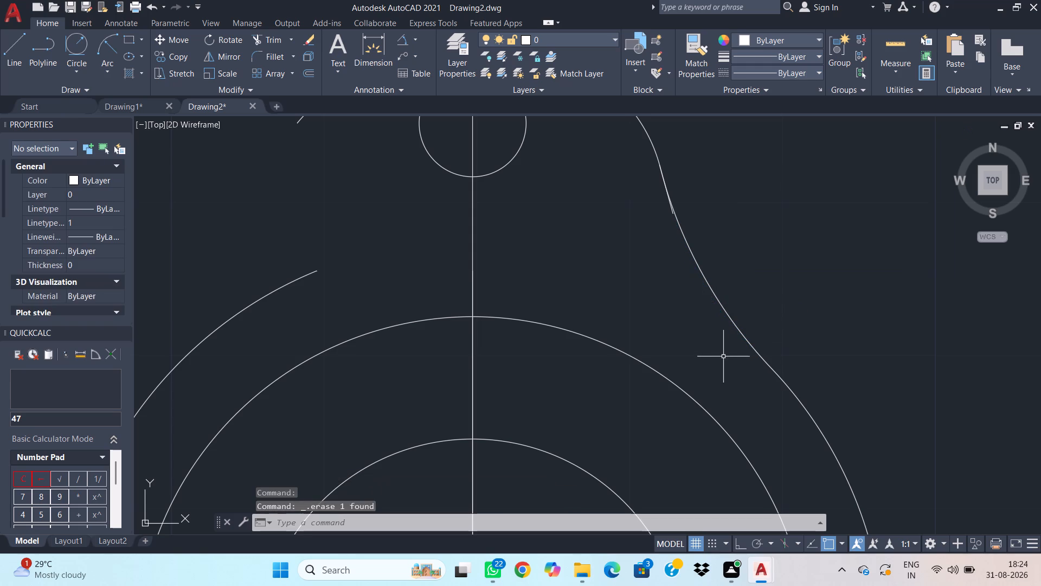
Trim the leftover stub where the radius 10 arc meets the radius 30 fillet.
text(tr)
key(space)
scroll(658, 227, up, 2)
click(691, 187)
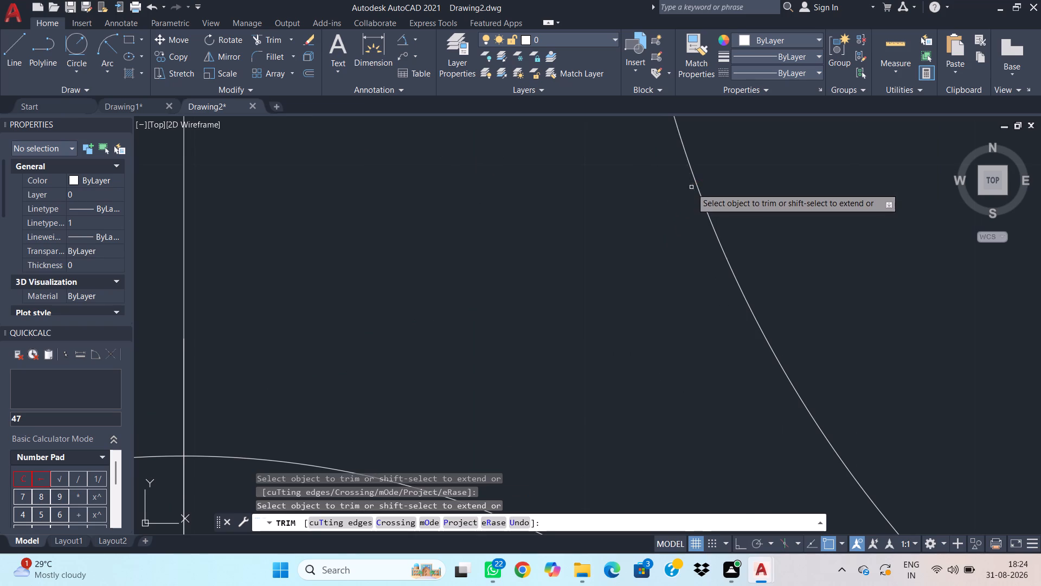
scroll(687, 205, down, 2)
scroll(664, 294, down, 1)
middle_drag(666, 253, 663, 304)
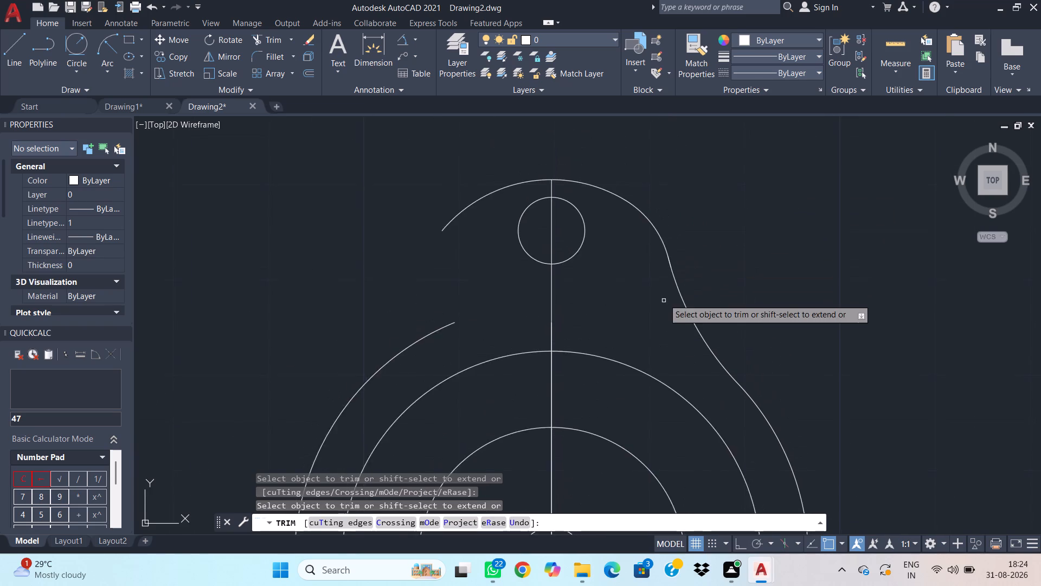
scroll(664, 280, up, 1)
click(676, 254)
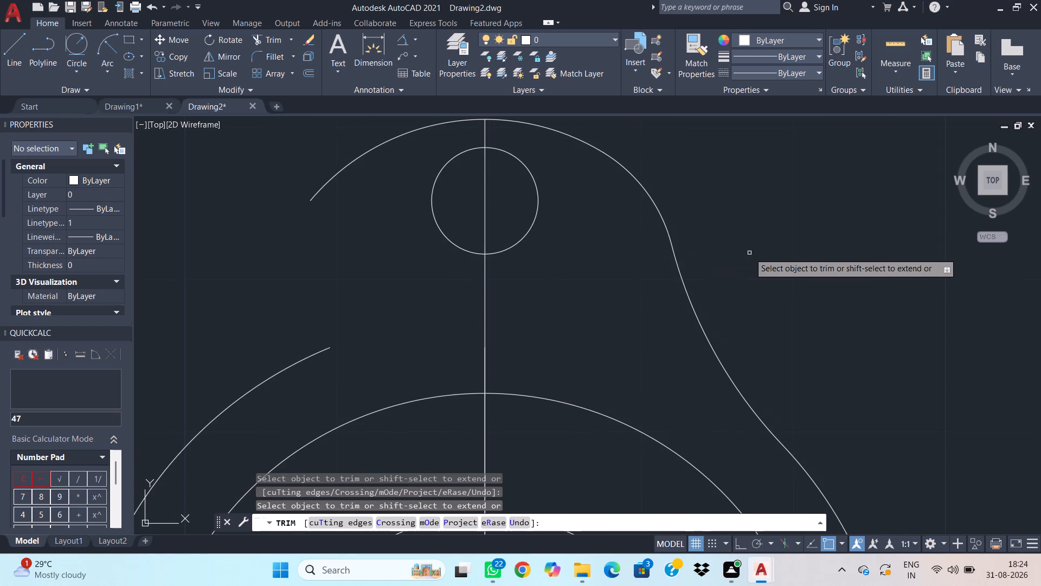
key(Escape)
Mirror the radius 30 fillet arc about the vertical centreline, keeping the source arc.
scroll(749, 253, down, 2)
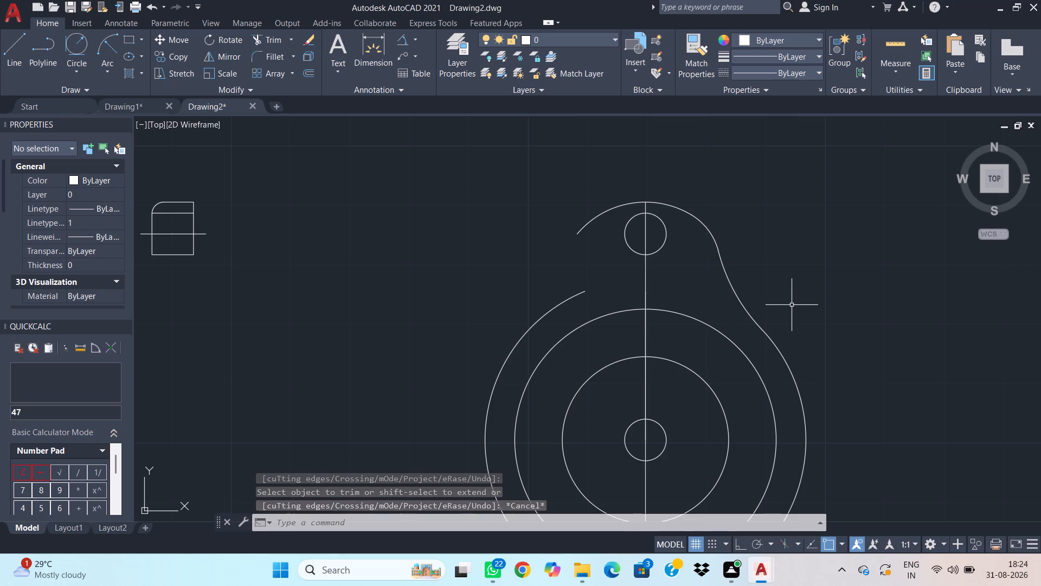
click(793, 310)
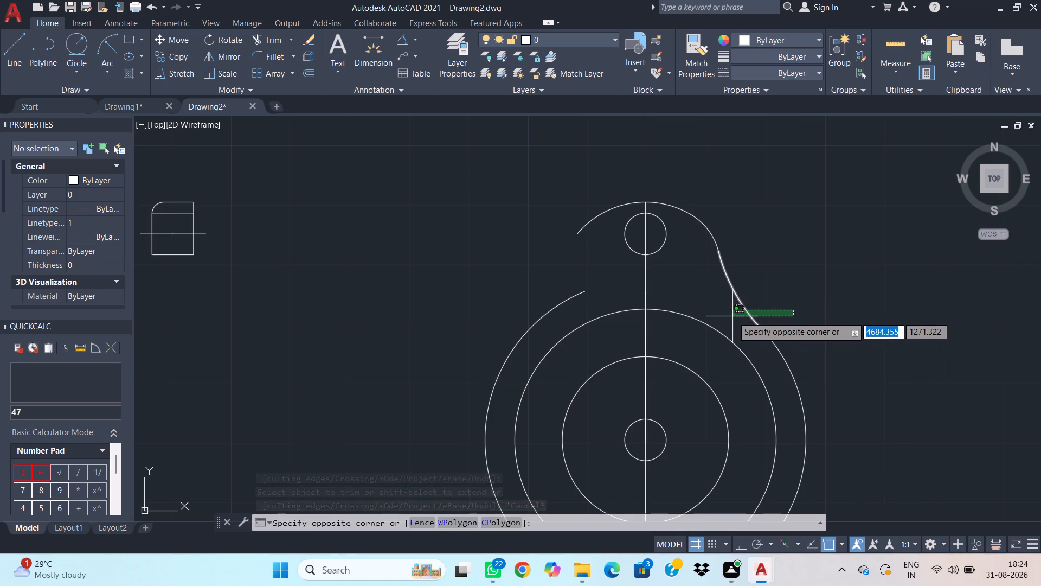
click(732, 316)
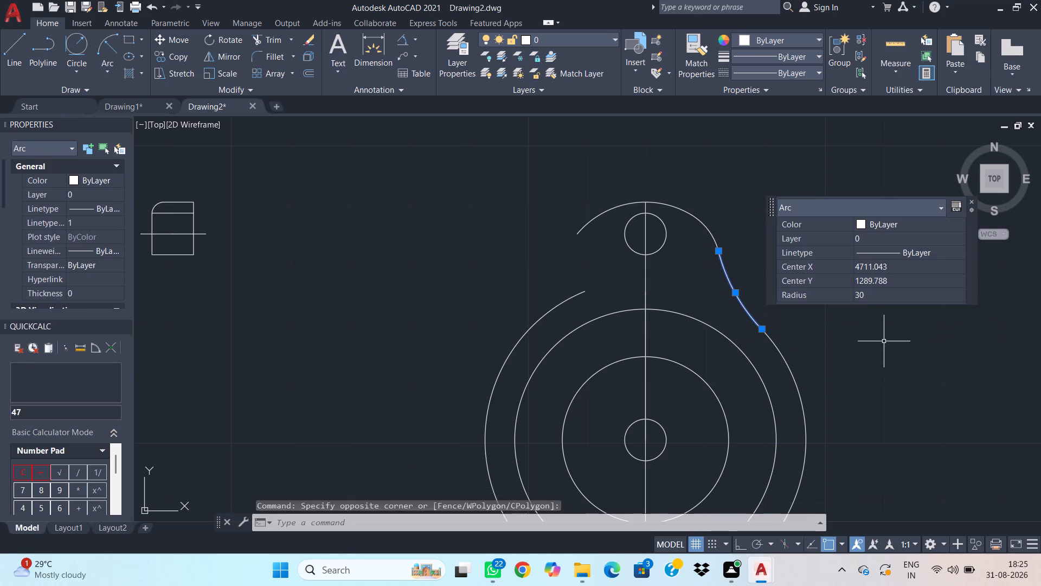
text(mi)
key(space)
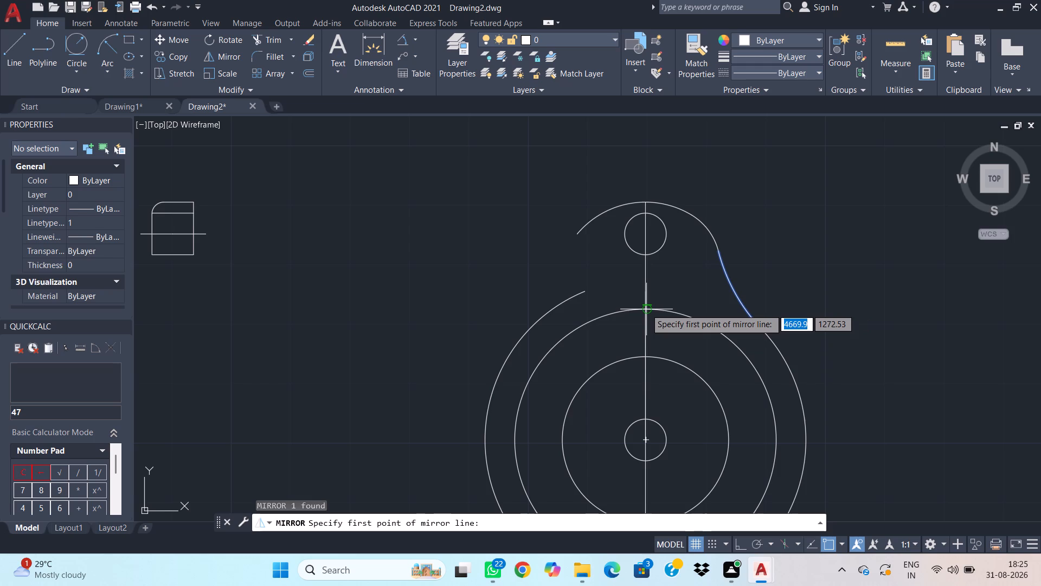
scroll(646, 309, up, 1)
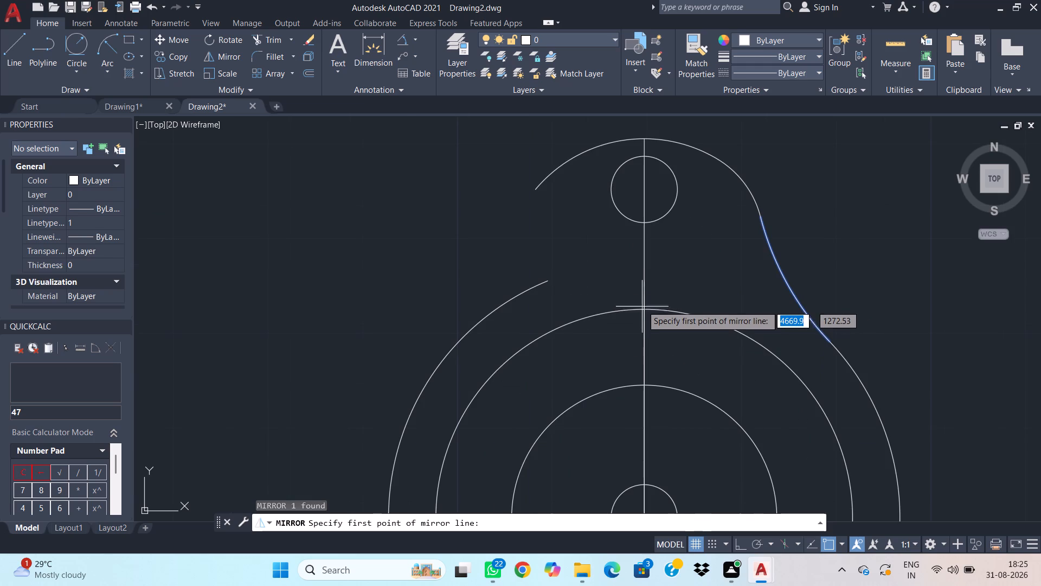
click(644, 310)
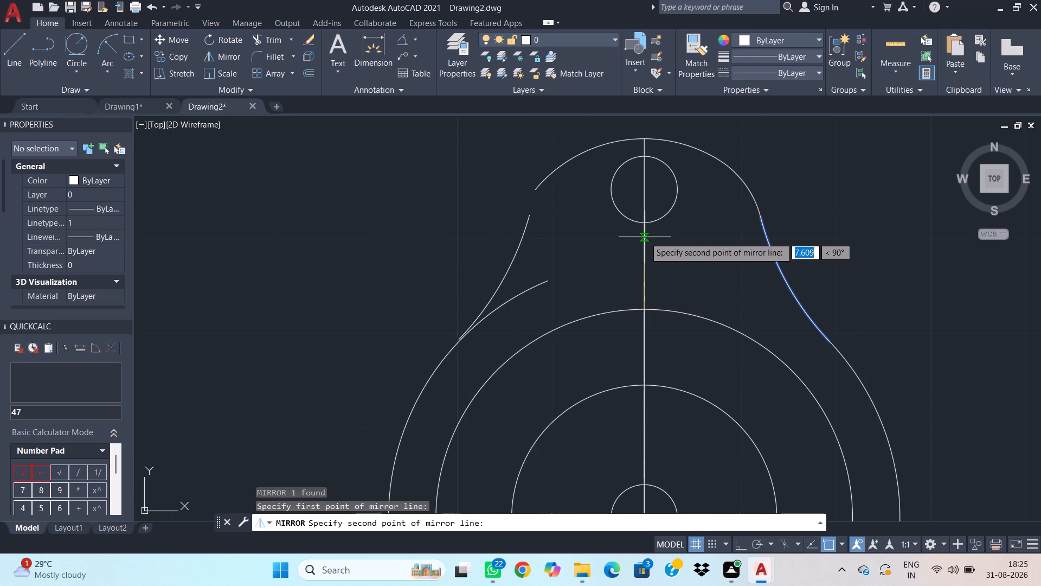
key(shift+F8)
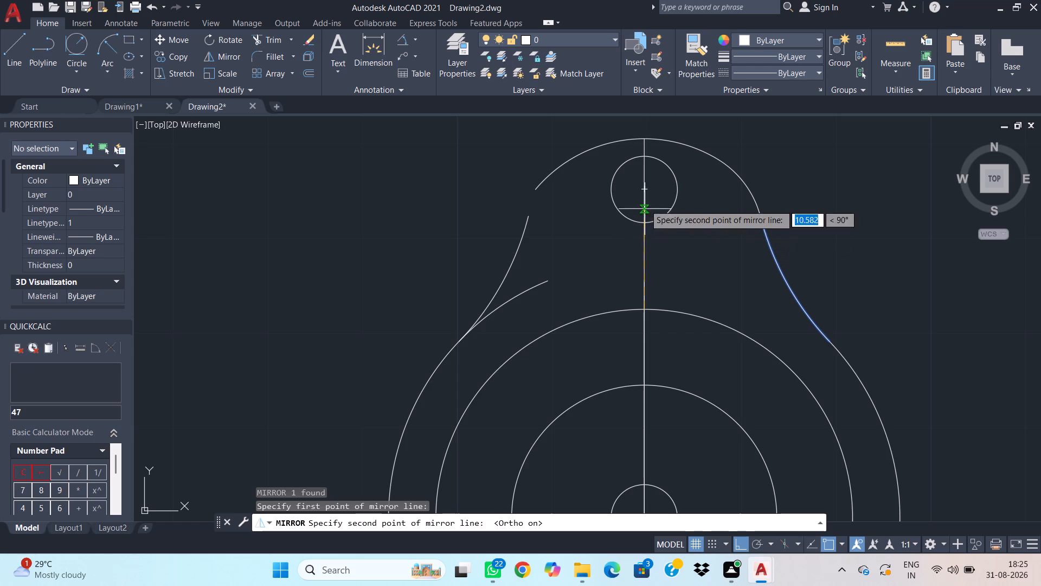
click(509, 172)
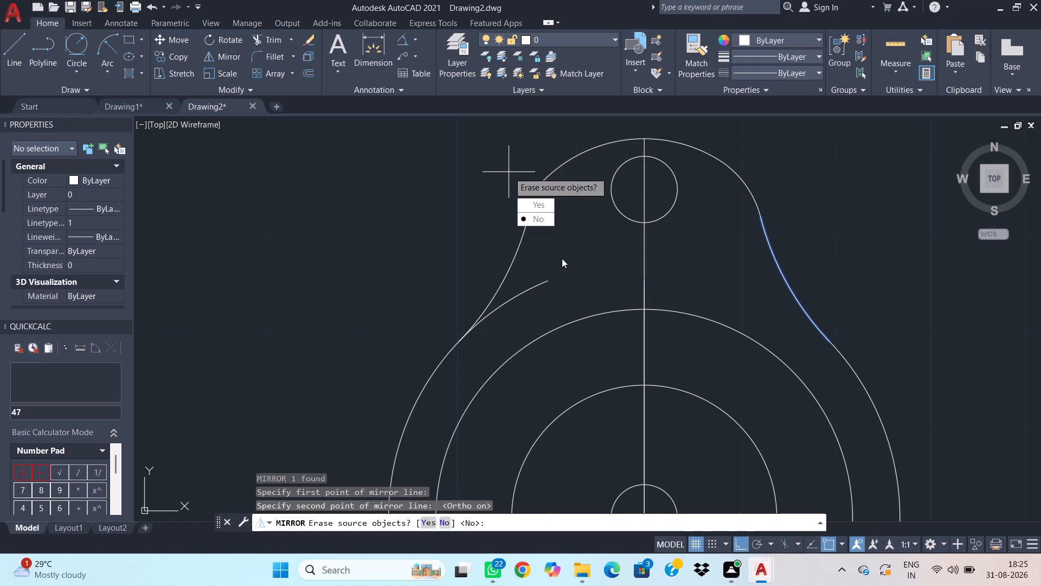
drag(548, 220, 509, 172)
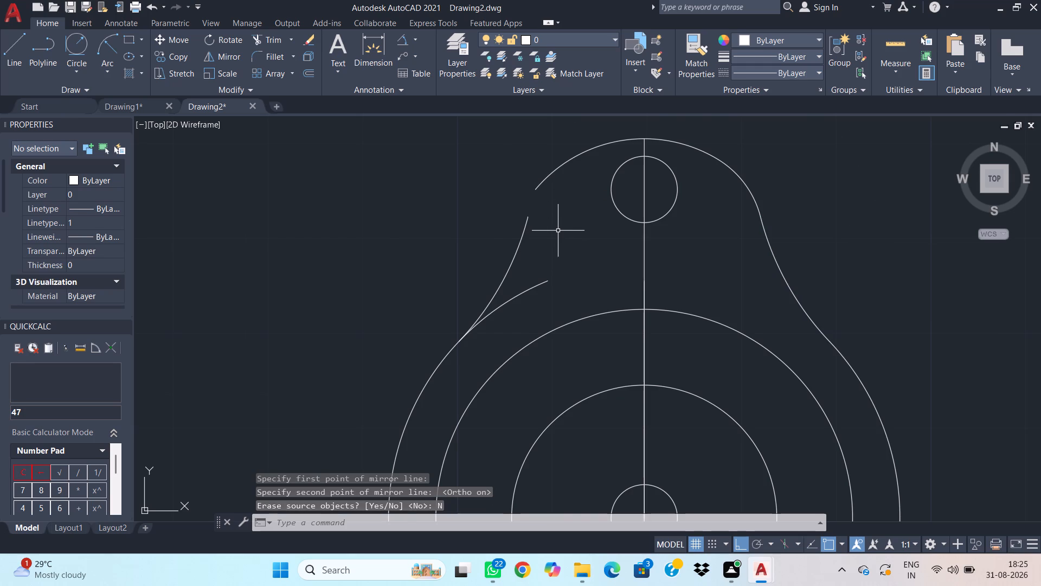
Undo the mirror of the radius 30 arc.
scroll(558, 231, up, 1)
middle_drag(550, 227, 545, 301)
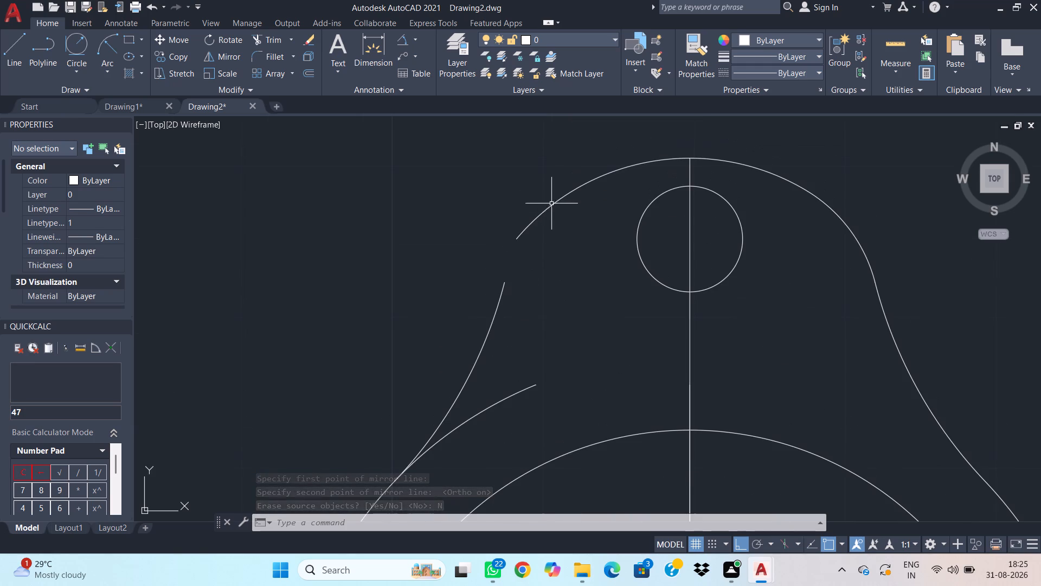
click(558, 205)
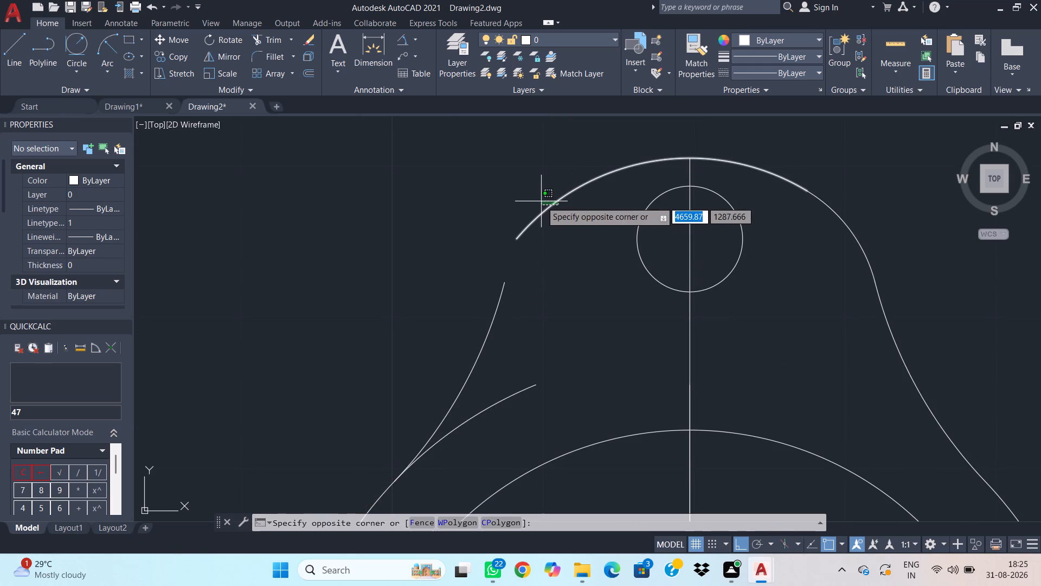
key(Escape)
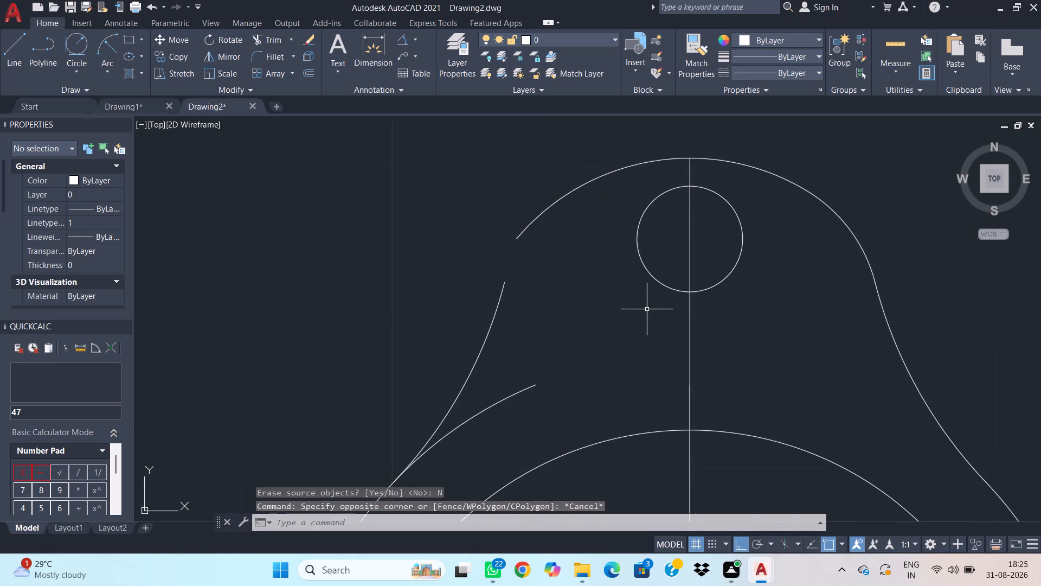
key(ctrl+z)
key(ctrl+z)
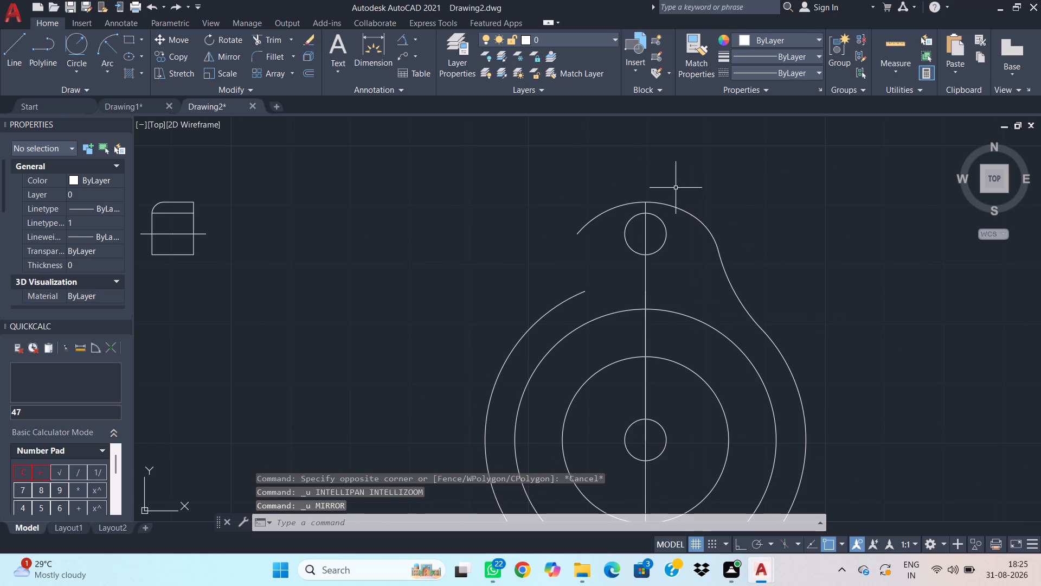
Mirror the radius 10 and radius 30 blend arcs together about the vertical centreline, keeping the source arcs.
click(793, 298)
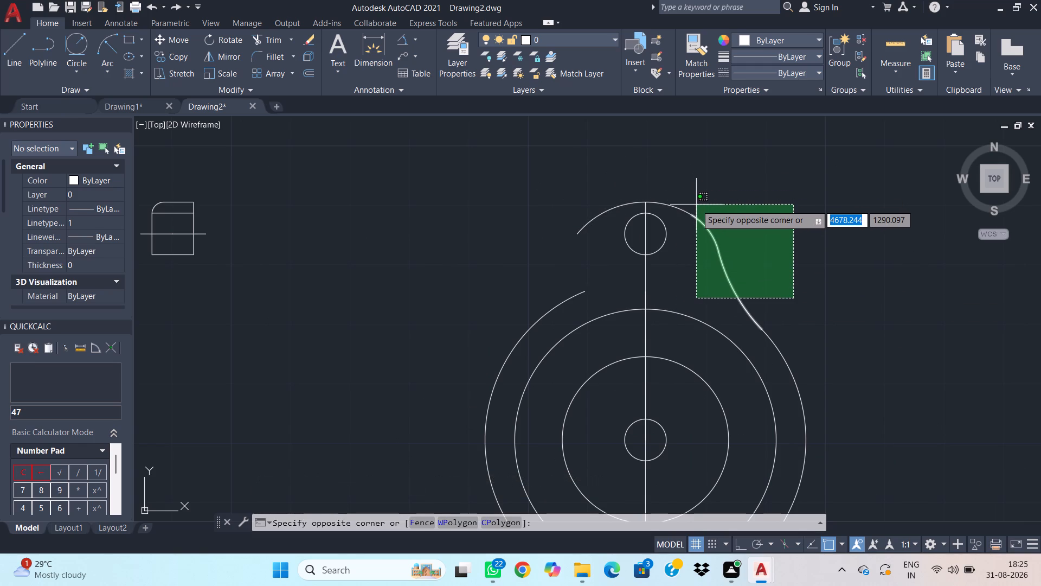
click(696, 205)
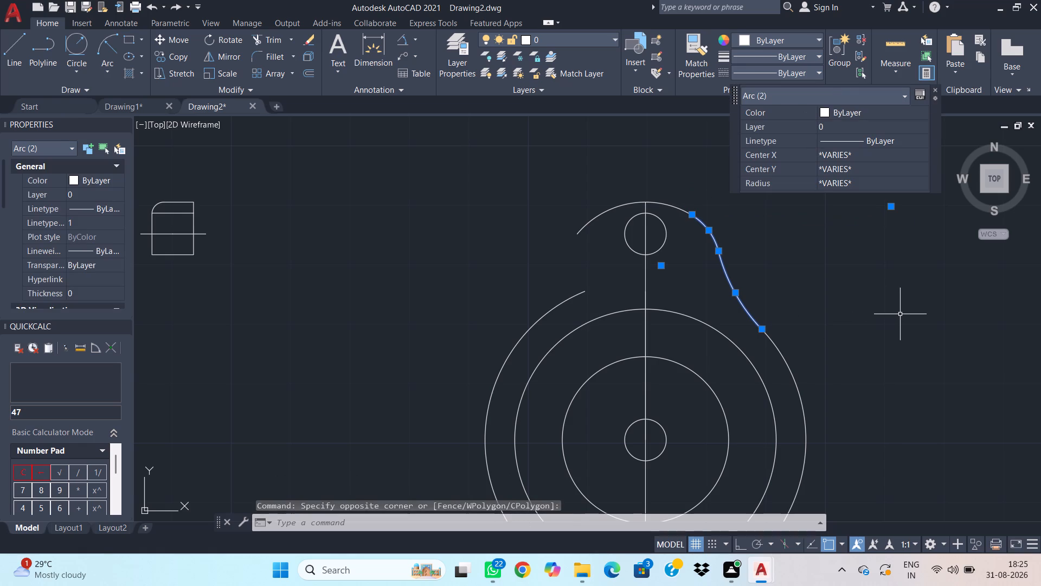
text(mi)
key(space)
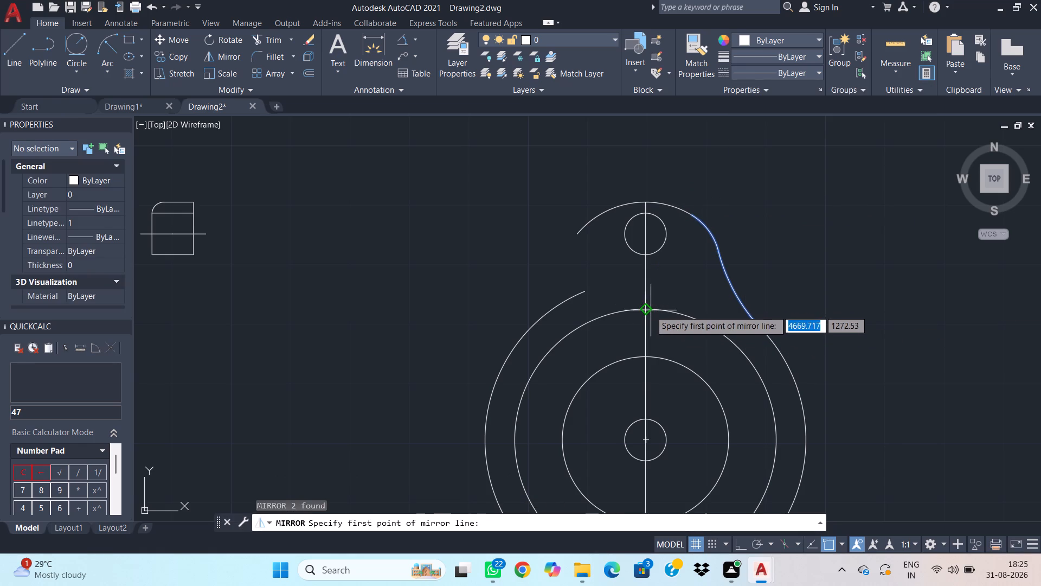
click(646, 309)
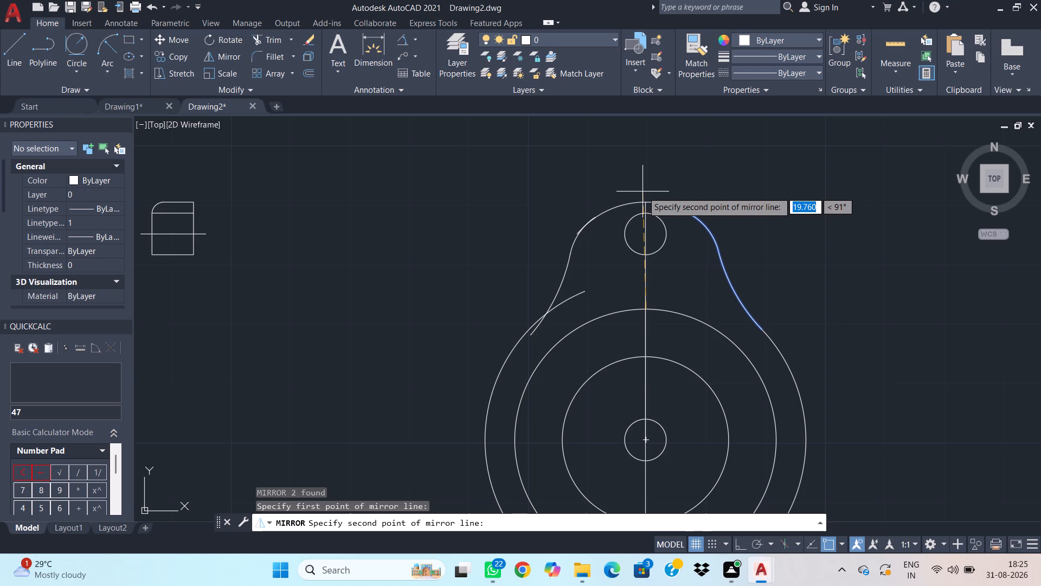
key(shift+F8)
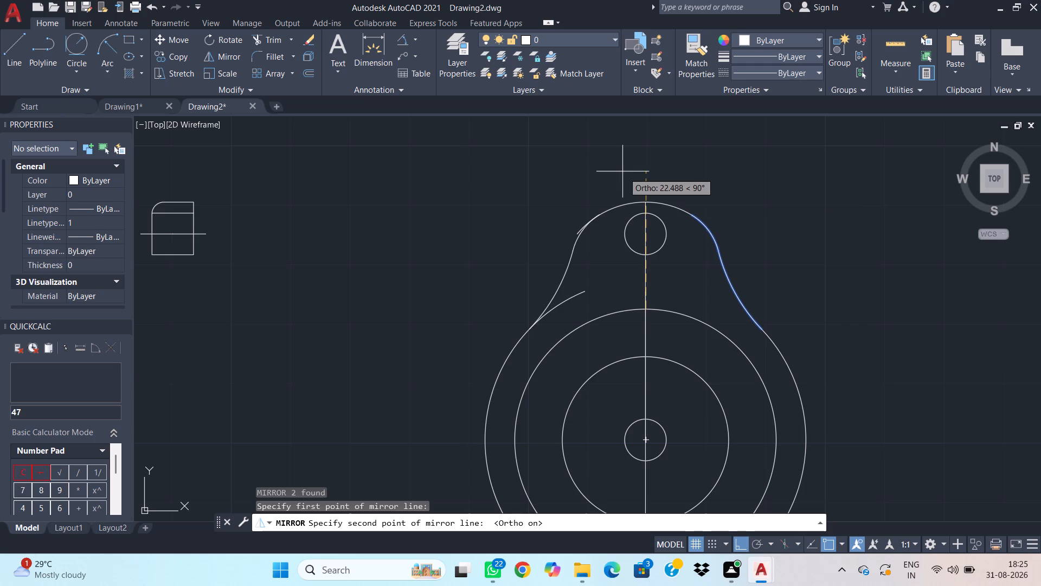
click(634, 171)
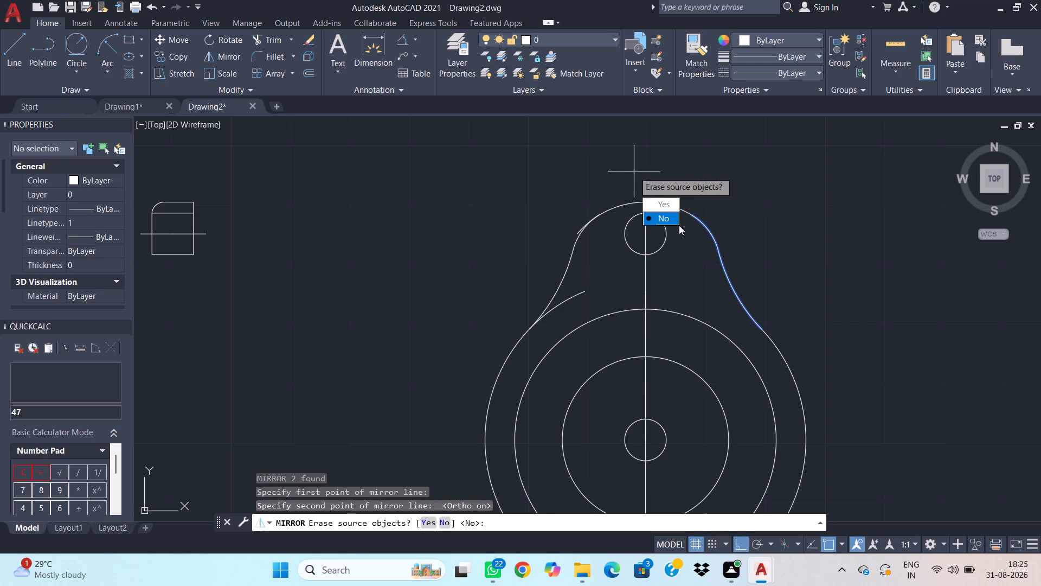
drag(677, 221, 634, 172)
Trim the leftover end of the large outer arc inside the left radius 30 blend.
text(tr)
key(space)
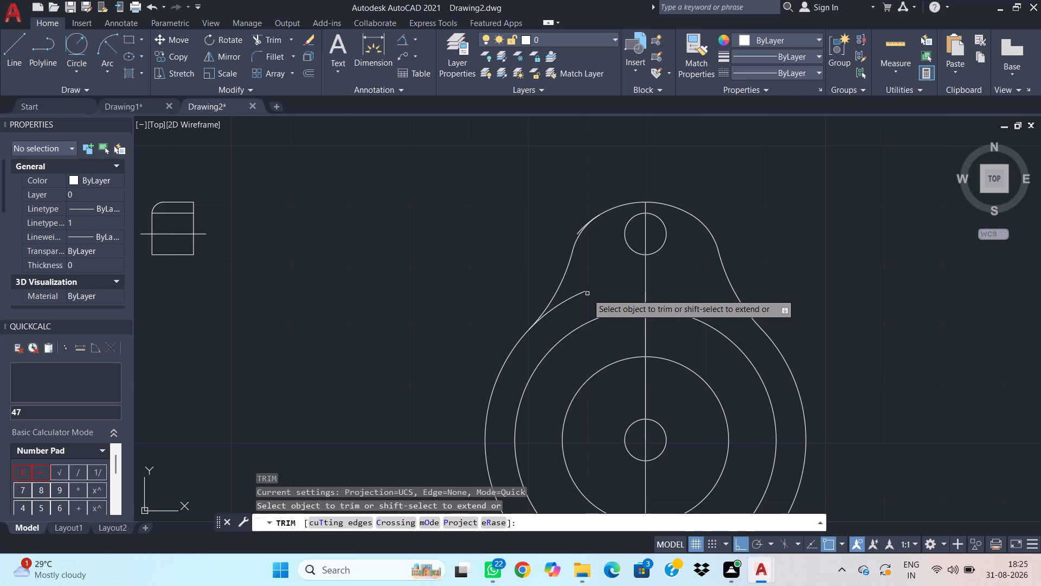
click(583, 295)
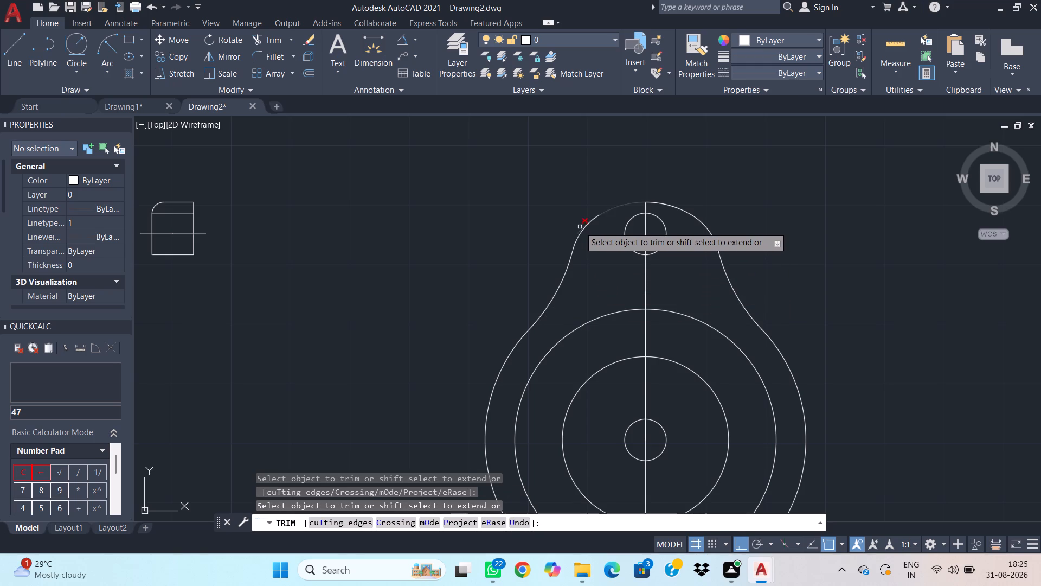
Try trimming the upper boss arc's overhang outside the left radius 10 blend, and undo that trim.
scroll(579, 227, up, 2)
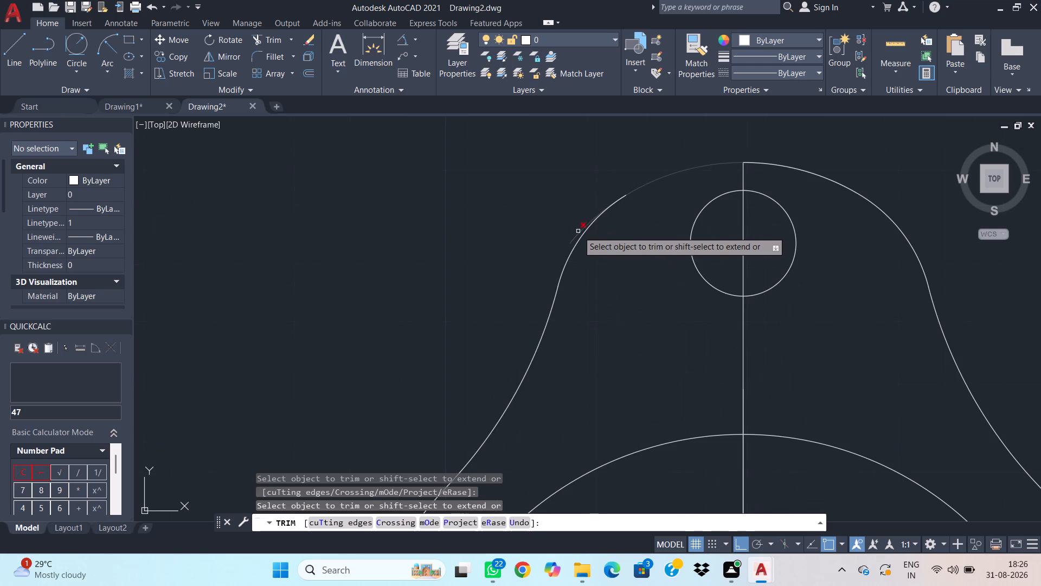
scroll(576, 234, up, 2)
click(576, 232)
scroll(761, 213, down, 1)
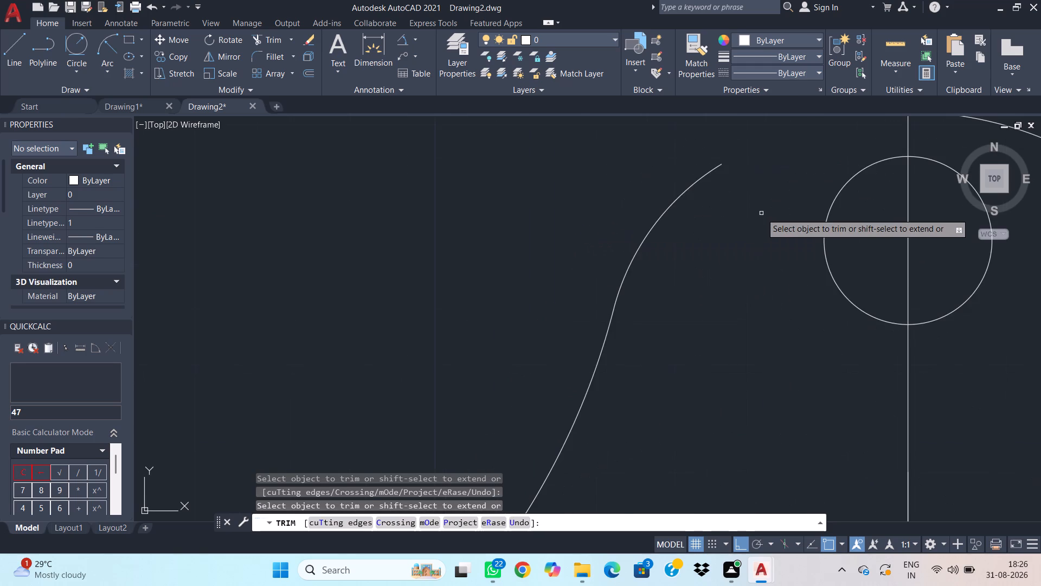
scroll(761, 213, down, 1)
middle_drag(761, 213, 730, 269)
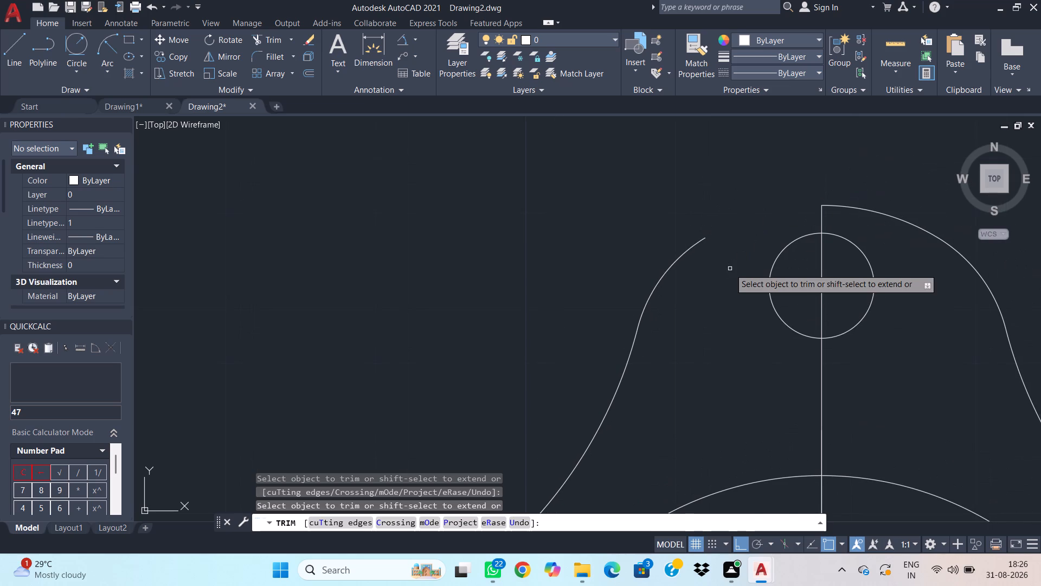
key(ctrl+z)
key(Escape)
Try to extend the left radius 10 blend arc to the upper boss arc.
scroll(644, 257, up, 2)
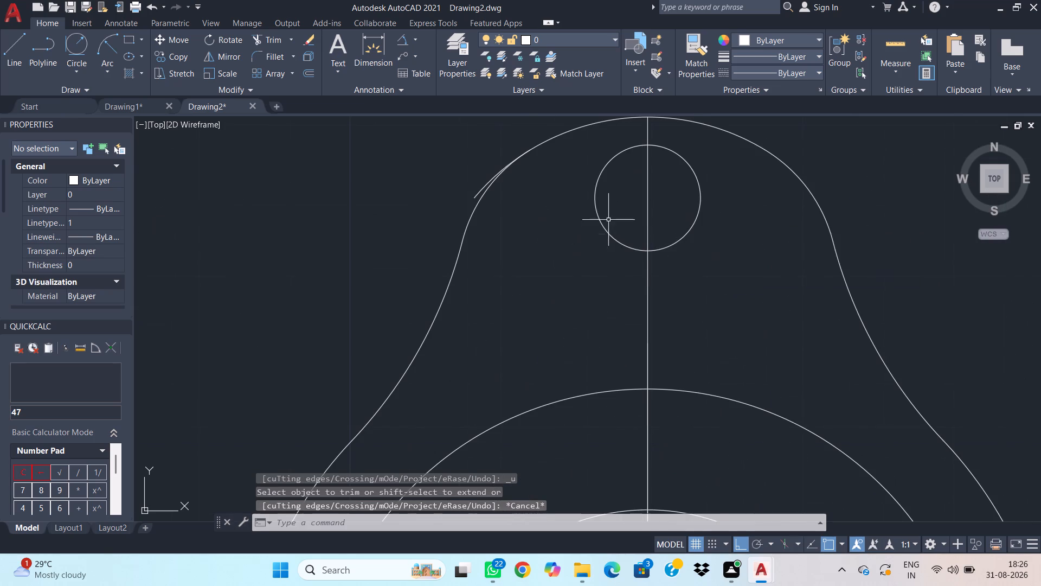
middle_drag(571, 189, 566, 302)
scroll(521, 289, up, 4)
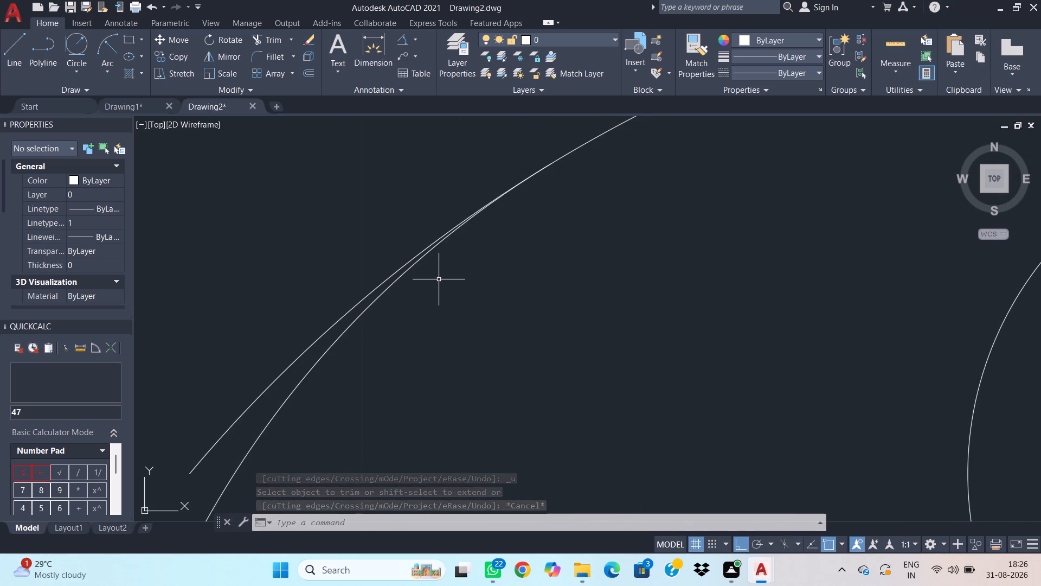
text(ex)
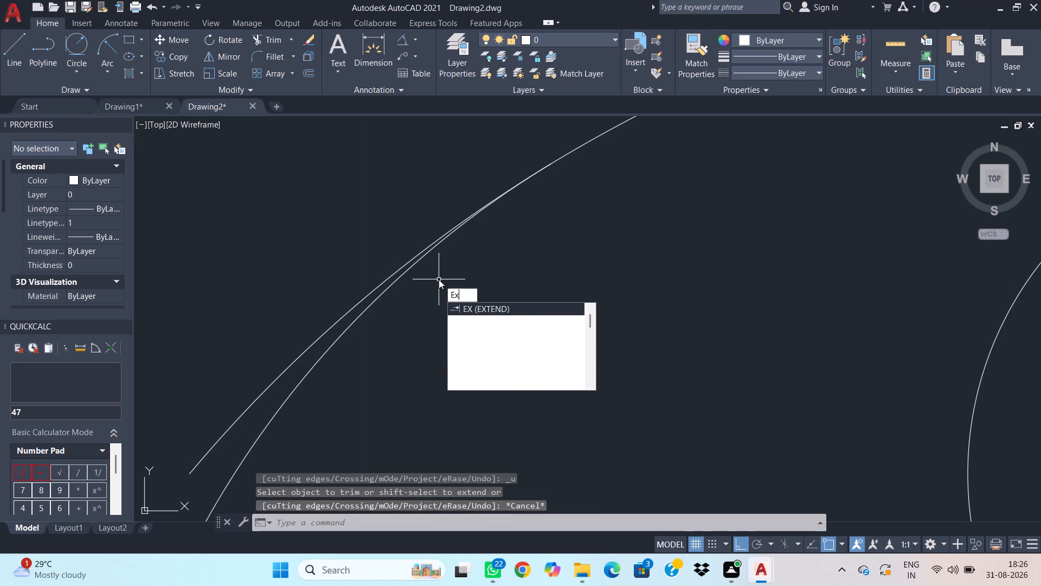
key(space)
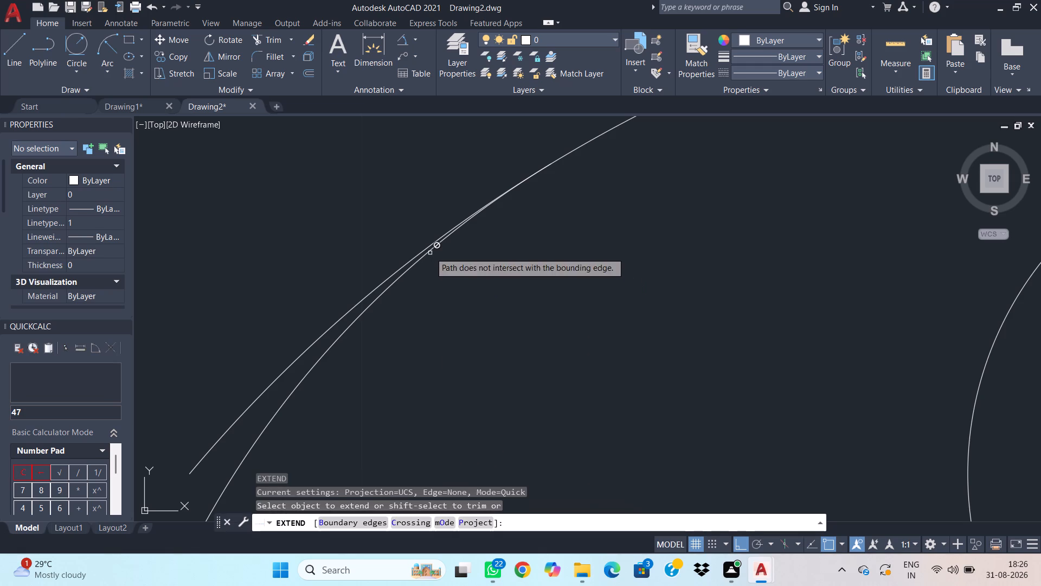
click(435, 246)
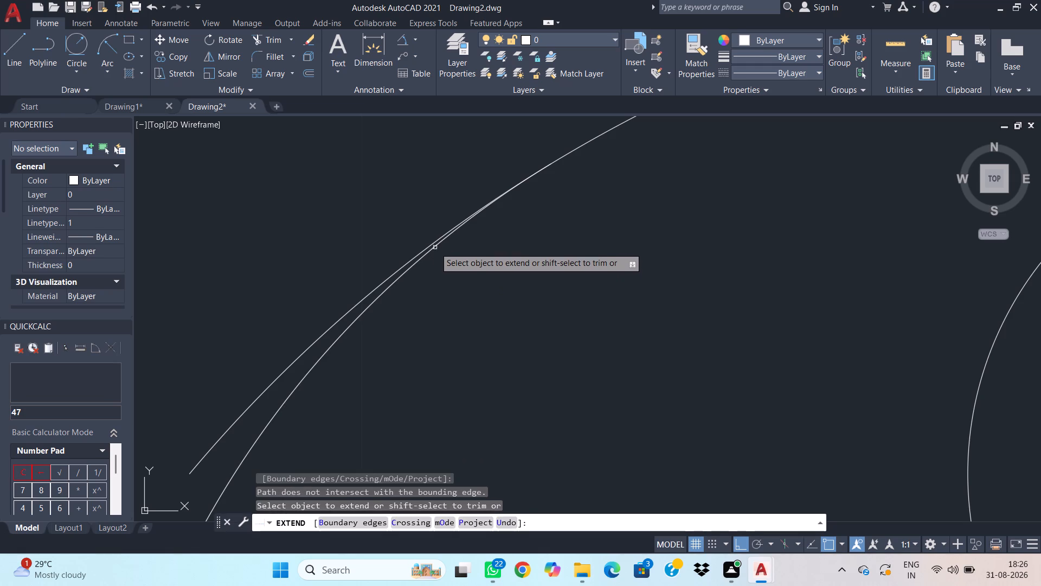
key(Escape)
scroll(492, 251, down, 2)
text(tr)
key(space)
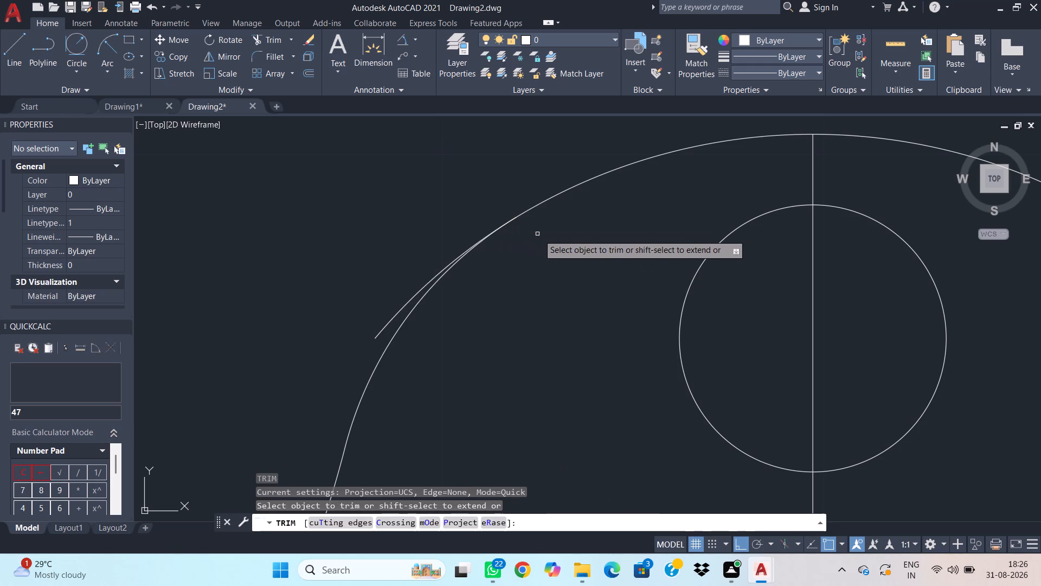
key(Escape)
Examine closely where the left radius 10 blend arc meets the upper boss arc.
scroll(531, 231, up, 3)
middle_drag(493, 199, 536, 300)
scroll(517, 273, up, 5)
scroll(506, 295, down, 2)
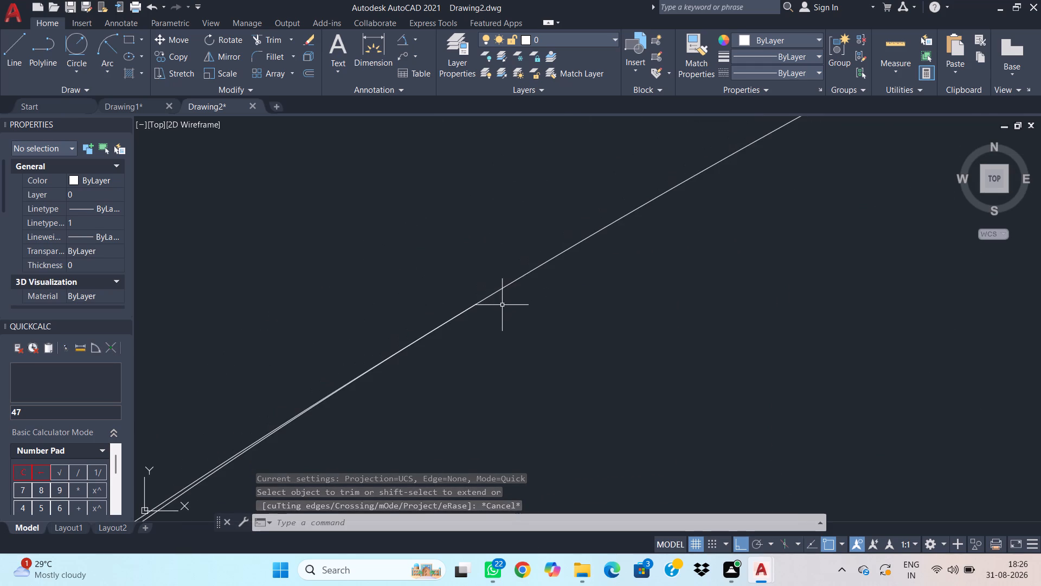
scroll(502, 305, down, 3)
scroll(481, 329, up, 3)
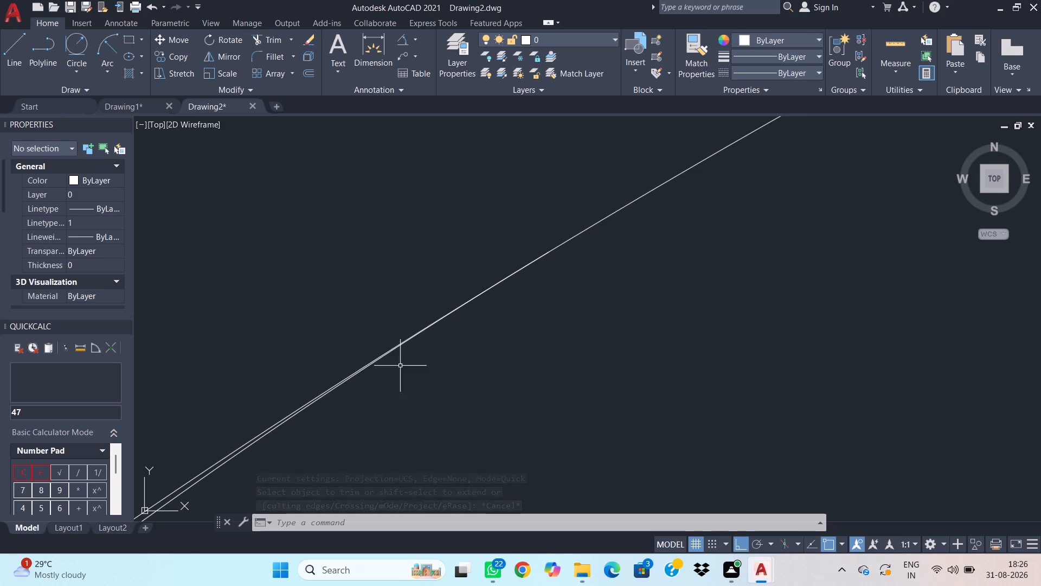
scroll(392, 371, up, 6)
middle_drag(547, 276, 507, 341)
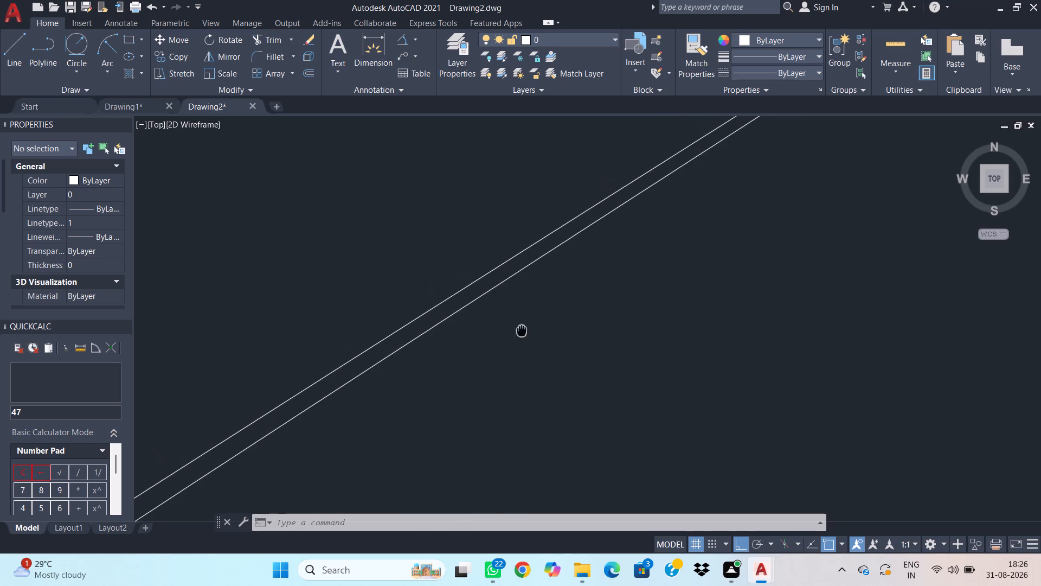
middle_drag(507, 341, 429, 393)
middle_drag(706, 215, 519, 368)
middle_drag(1000, 166, 568, 403)
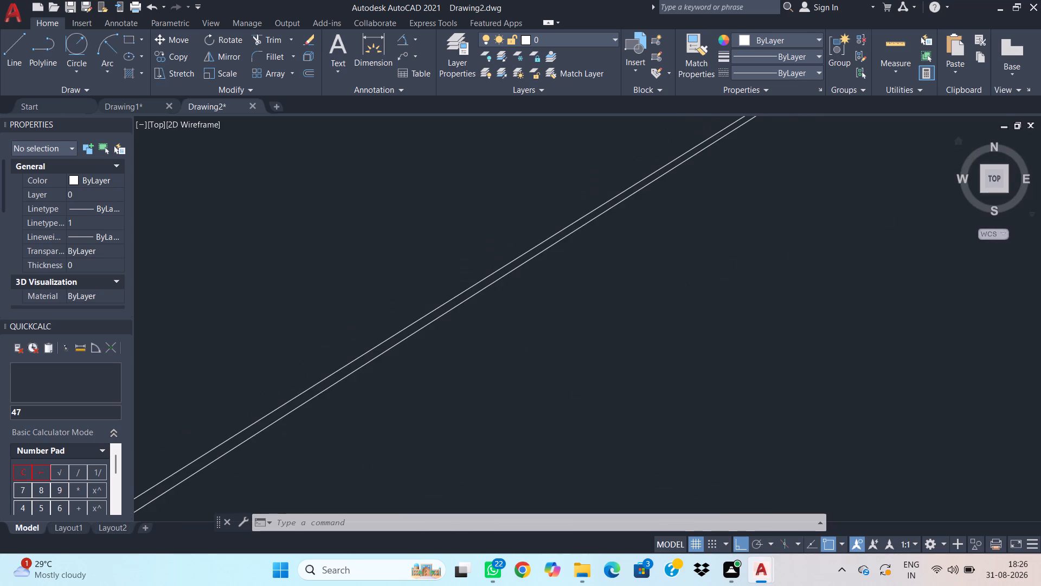
middle_drag(749, 219, 506, 407)
middle_drag(877, 180, 603, 356)
middle_drag(836, 174, 735, 245)
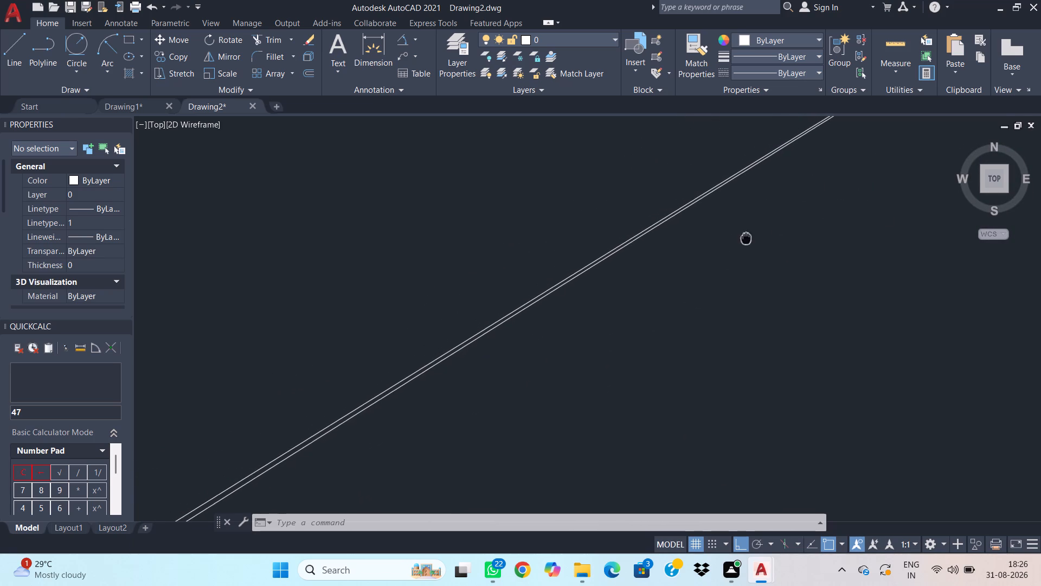
middle_drag(735, 245, 708, 258)
middle_drag(892, 142, 718, 269)
middle_drag(892, 189, 614, 307)
middle_drag(789, 192, 787, 195)
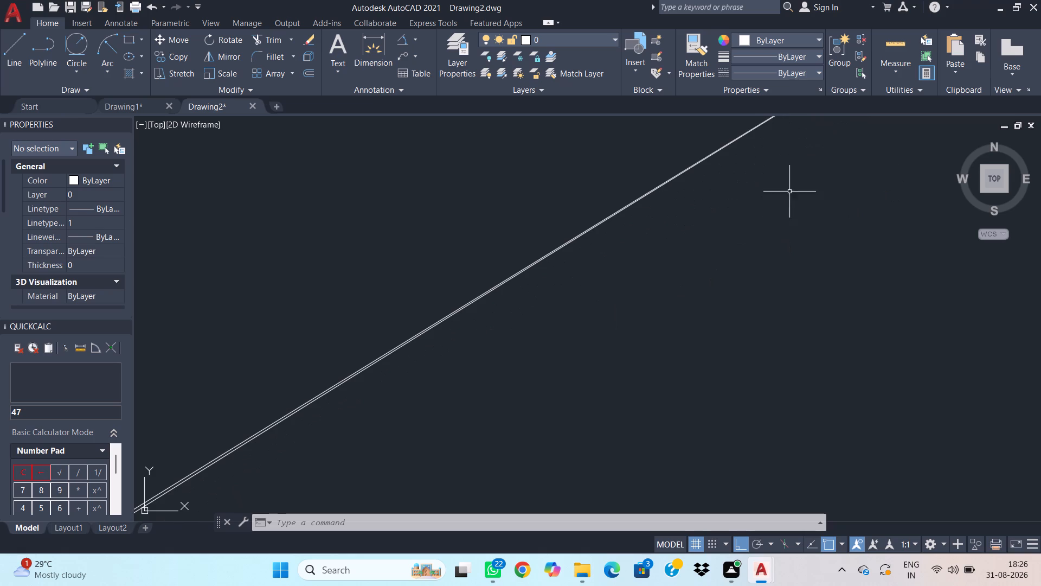
middle_drag(787, 195, 774, 211)
scroll(698, 214, up, 1)
scroll(737, 175, up, 1)
middle_drag(751, 164, 659, 276)
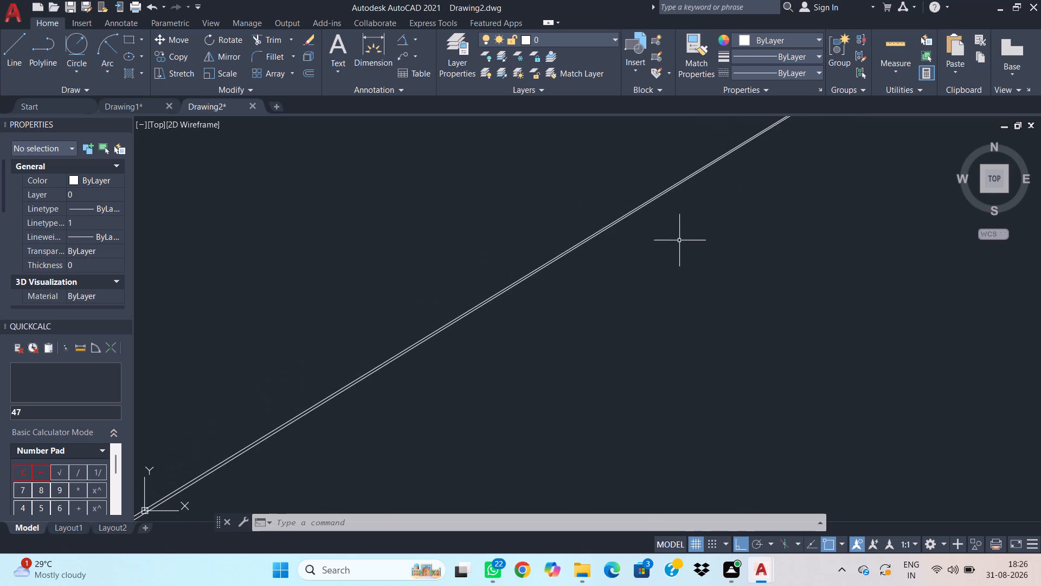
scroll(653, 234, up, 2)
middle_drag(705, 225, 579, 370)
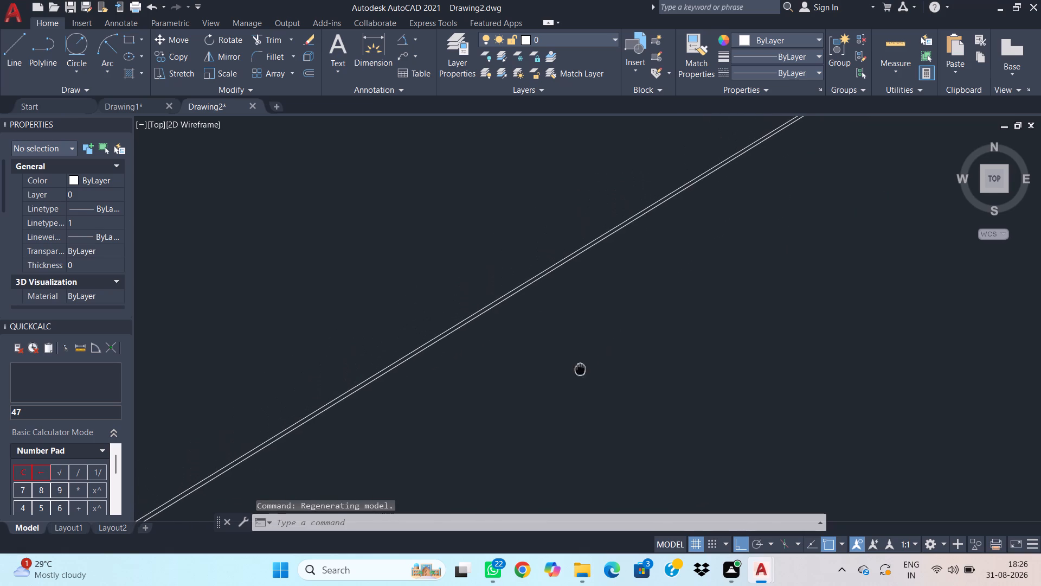
middle_drag(579, 370, 499, 413)
middle_drag(880, 162, 451, 357)
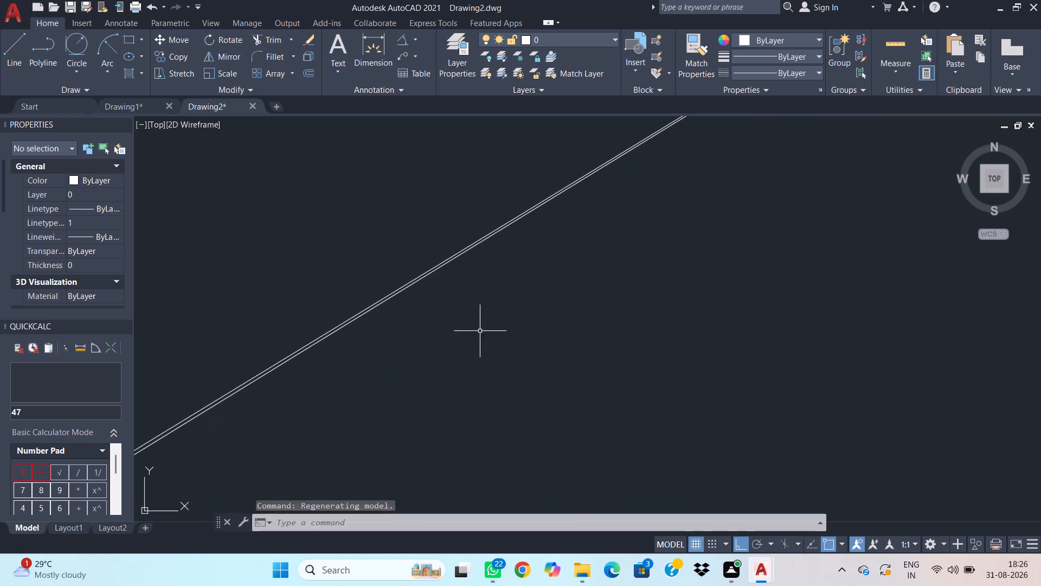
middle_drag(758, 175, 523, 359)
middle_drag(862, 213, 600, 328)
middle_drag(744, 201, 570, 314)
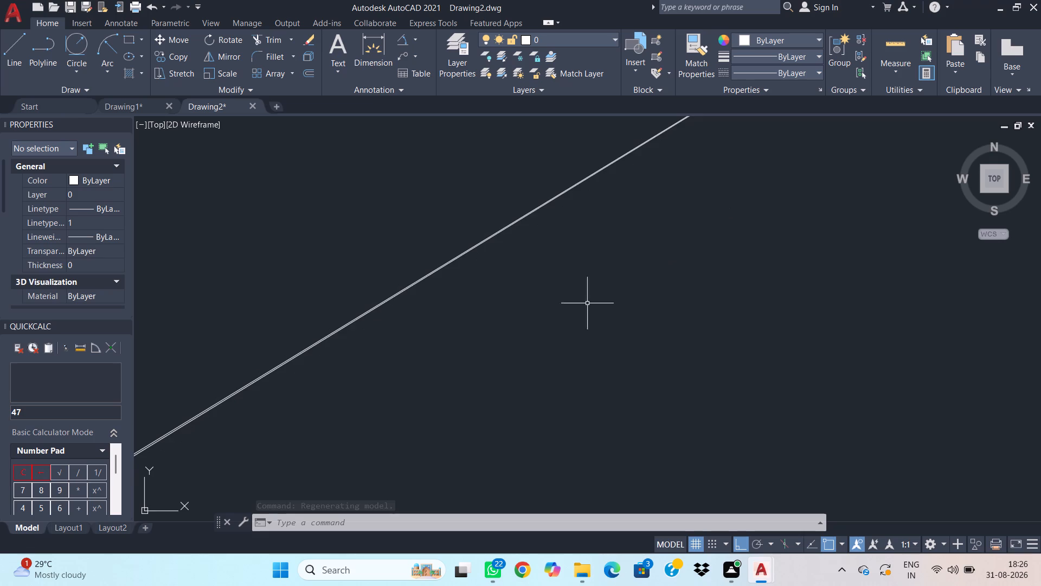
middle_drag(730, 186, 628, 280)
middle_drag(735, 195, 583, 289)
middle_drag(655, 244, 637, 257)
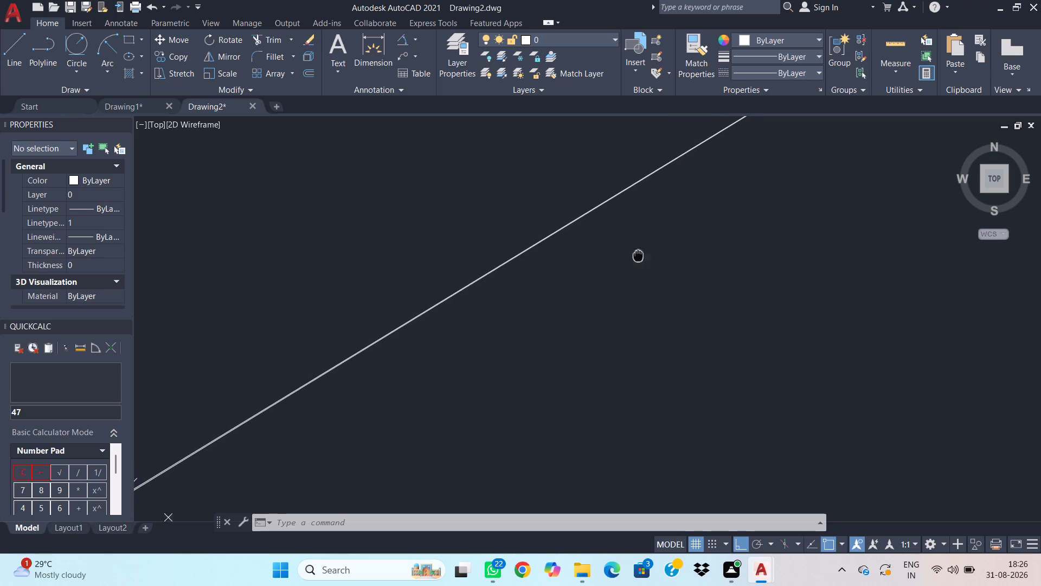
middle_drag(637, 257, 612, 272)
middle_drag(710, 188, 696, 216)
scroll(669, 219, up, 3)
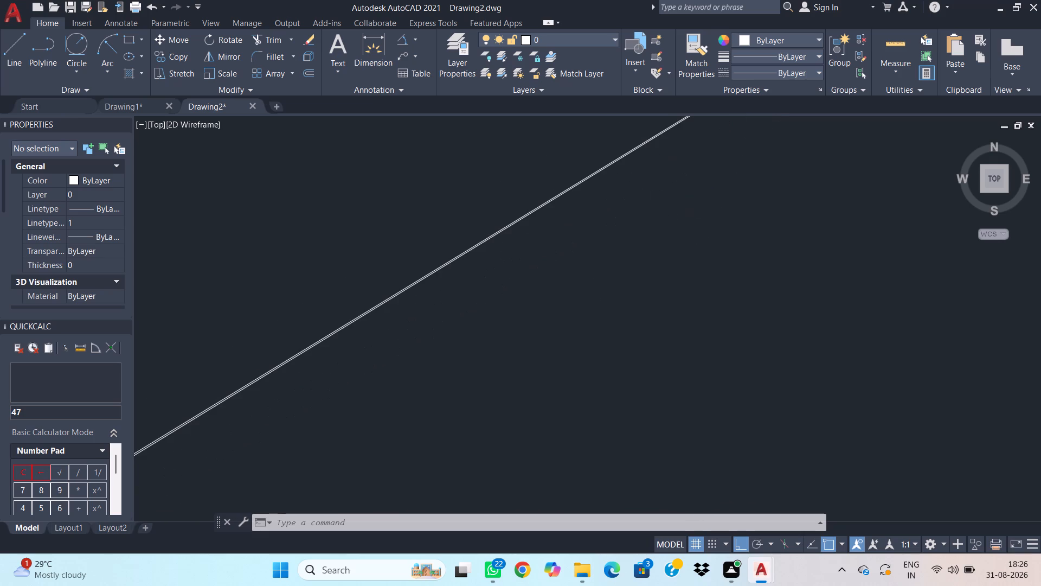
middle_drag(670, 187, 390, 364)
middle_drag(730, 184, 508, 301)
middle_drag(884, 214, 785, 260)
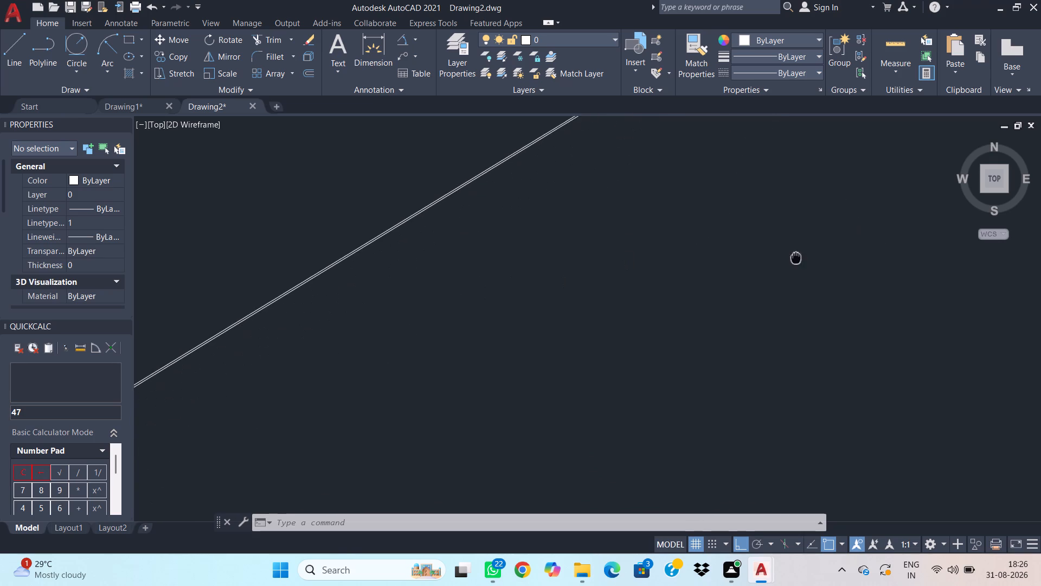
middle_drag(785, 260, 737, 272)
middle_drag(883, 203, 660, 281)
middle_drag(715, 233, 776, 531)
middle_drag(938, 350, 593, 398)
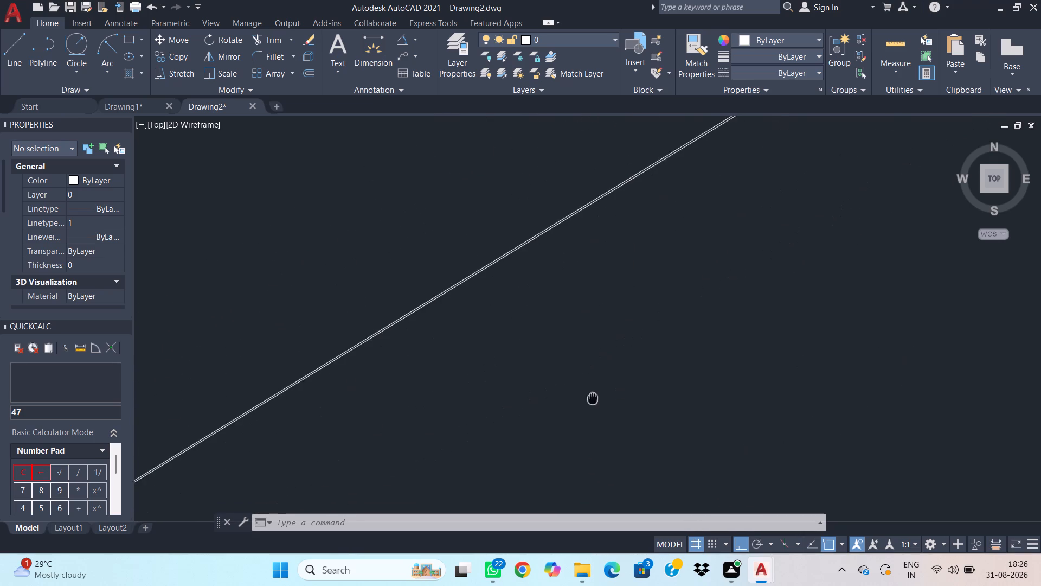
middle_drag(593, 398, 549, 412)
middle_drag(711, 215, 552, 390)
middle_drag(851, 201, 505, 384)
middle_drag(710, 207, 491, 344)
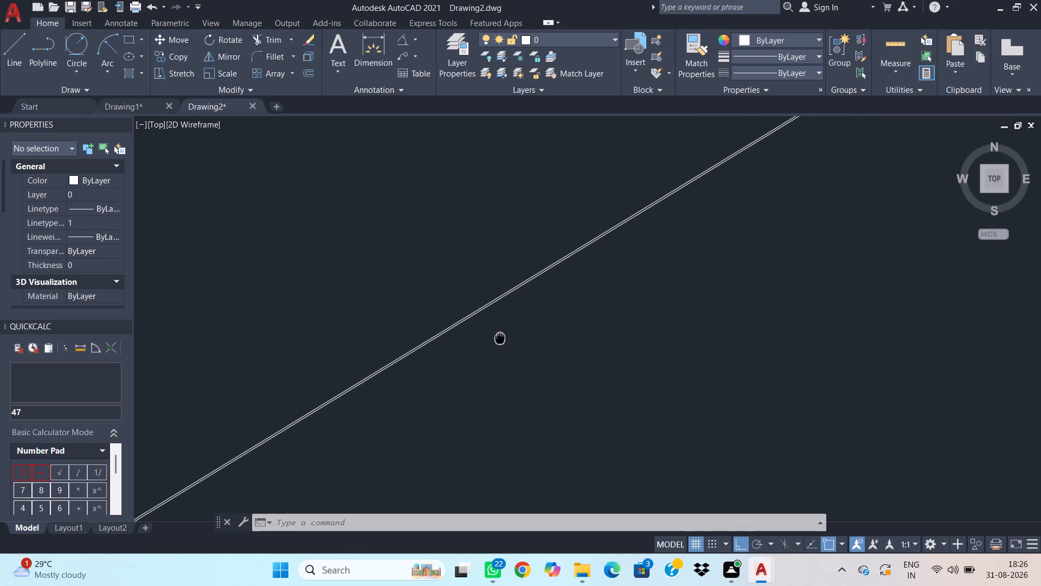
middle_drag(491, 344, 441, 369)
middle_drag(833, 193, 436, 393)
middle_drag(771, 190, 493, 304)
middle_drag(793, 144, 593, 289)
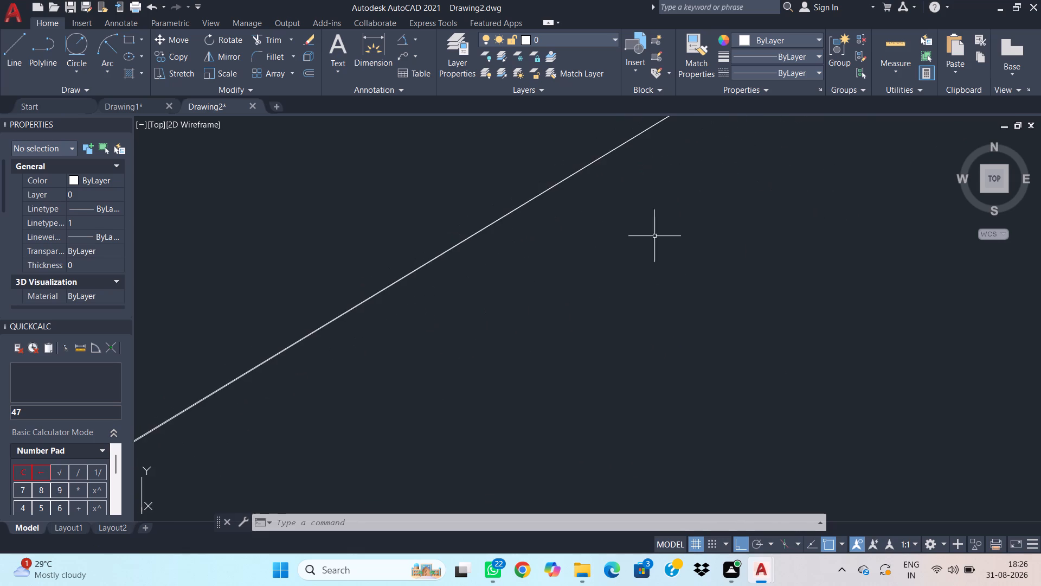
middle_drag(667, 220, 449, 386)
scroll(677, 226, up, 1)
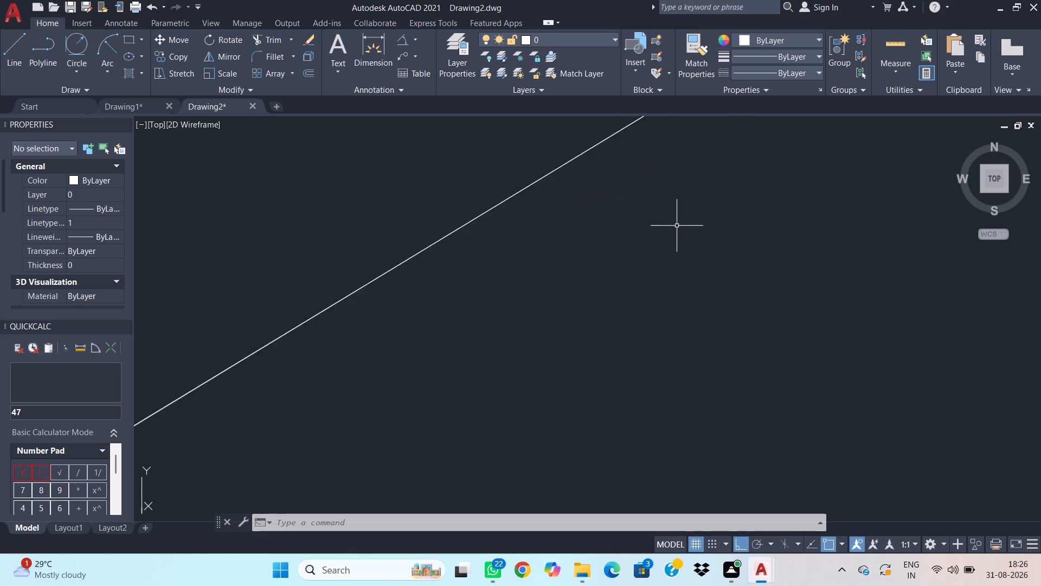
scroll(677, 225, up, 1)
middle_drag(516, 188, 650, 274)
scroll(505, 256, up, 2)
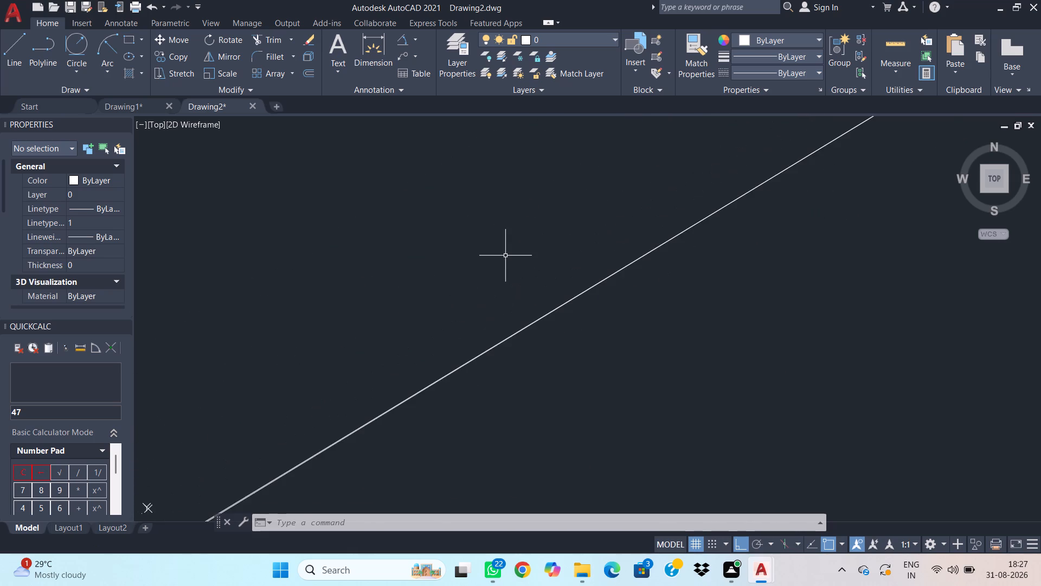
scroll(505, 256, up, 2)
scroll(618, 329, up, 1)
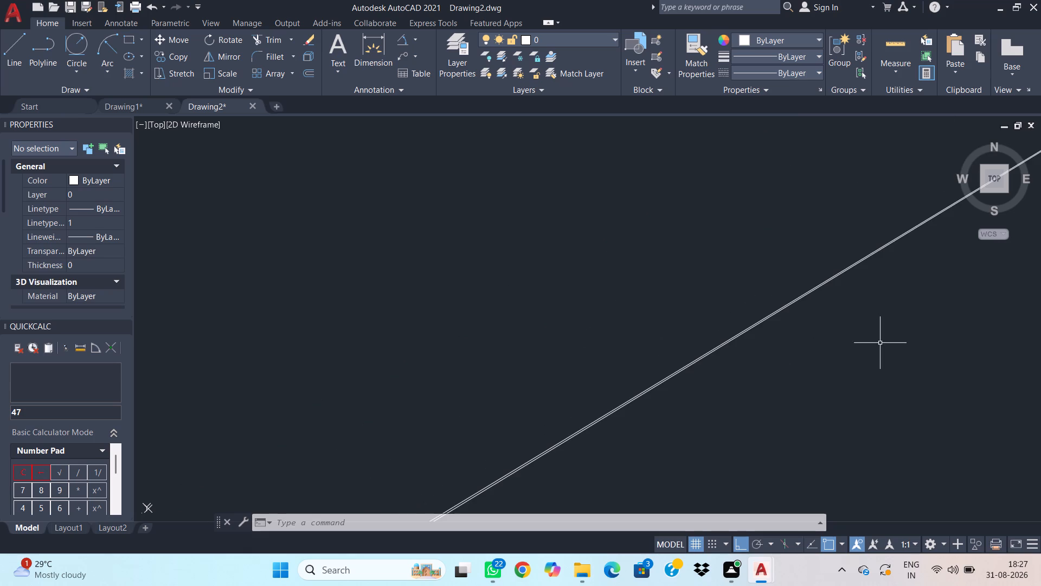
middle_drag(880, 343, 513, 374)
scroll(702, 218, down, 9)
scroll(773, 246, down, 2)
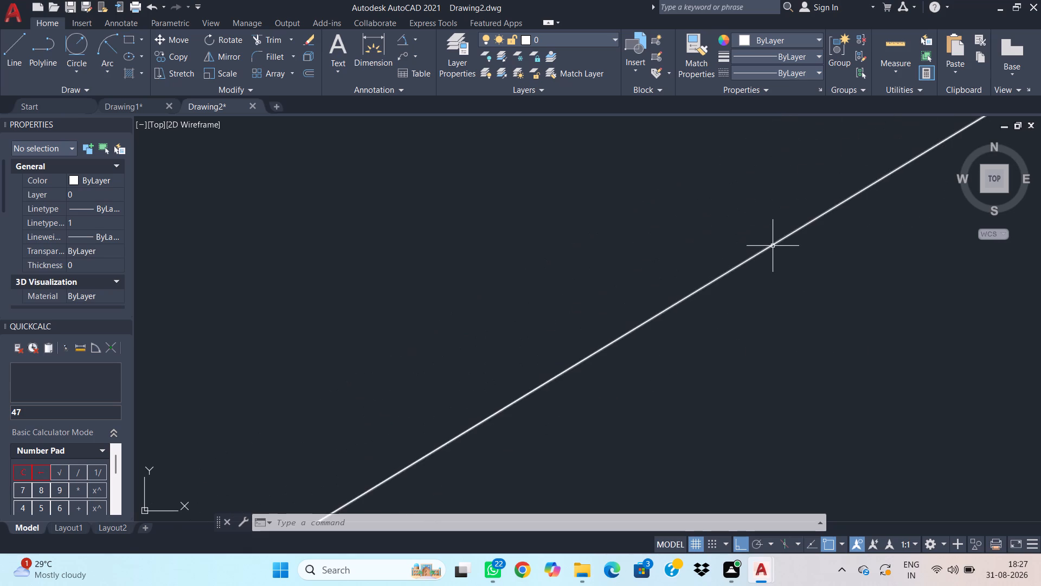
key(Escape)
Trim the upper boss arc on the left side of the vertical centreline, including its overhang outside the radius 10 blend.
scroll(755, 233, down, 18)
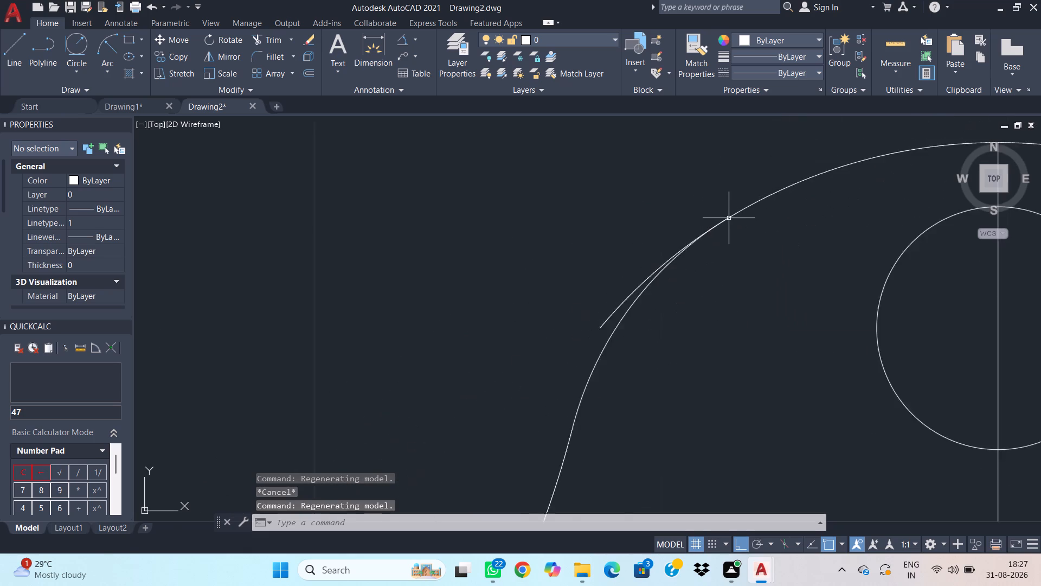
scroll(729, 218, down, 6)
scroll(731, 215, up, 5)
key(t)
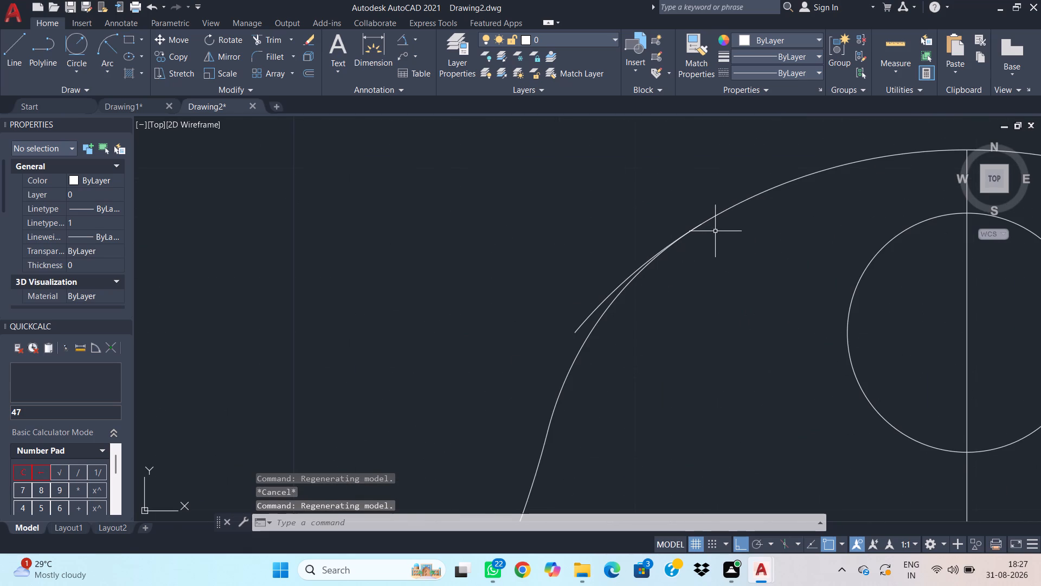
key(r)
key(space)
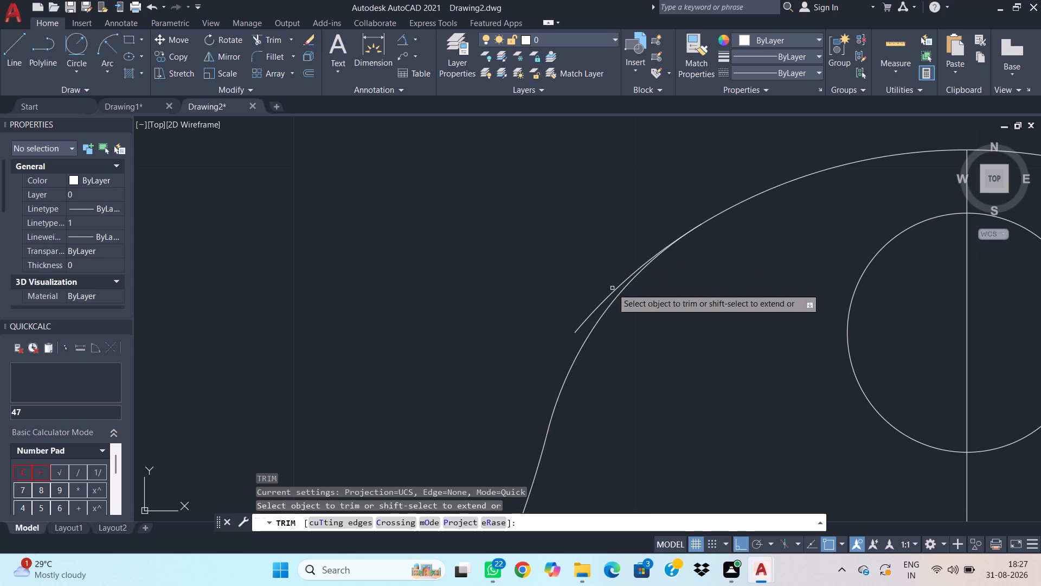
click(613, 290)
key(Escape)
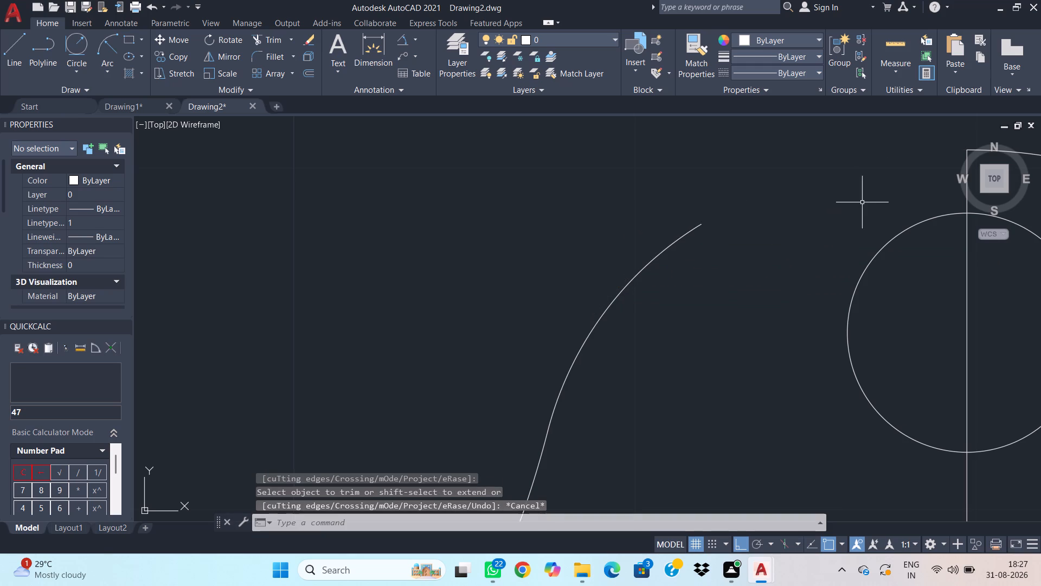
Mirror the right half of the upper boss arc across the vertical centreline, keeping the source arc.
middle_drag(863, 202, 705, 206)
scroll(714, 196, down, 1)
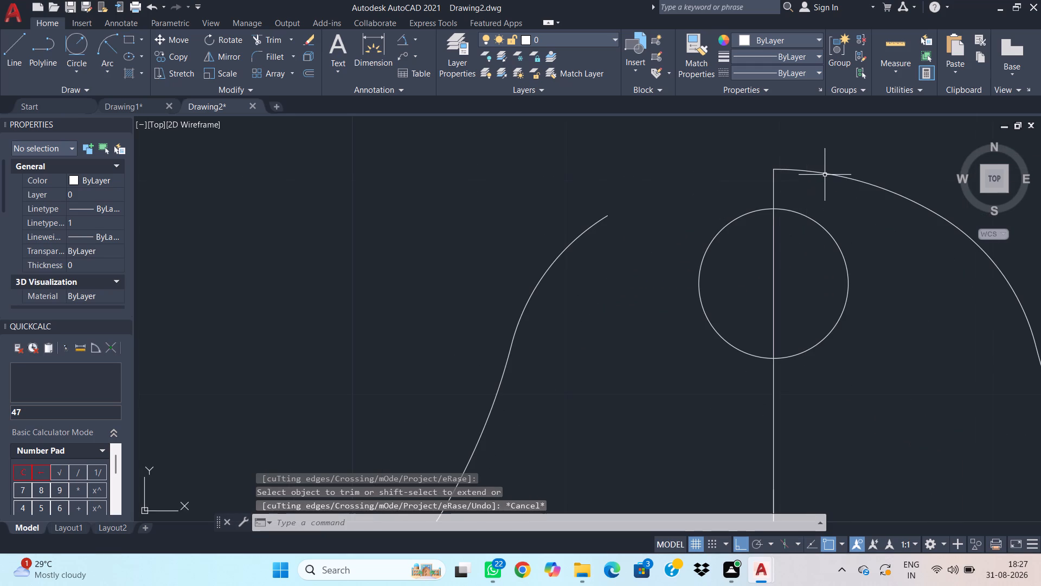
click(825, 175)
key(m)
key(i)
key(space)
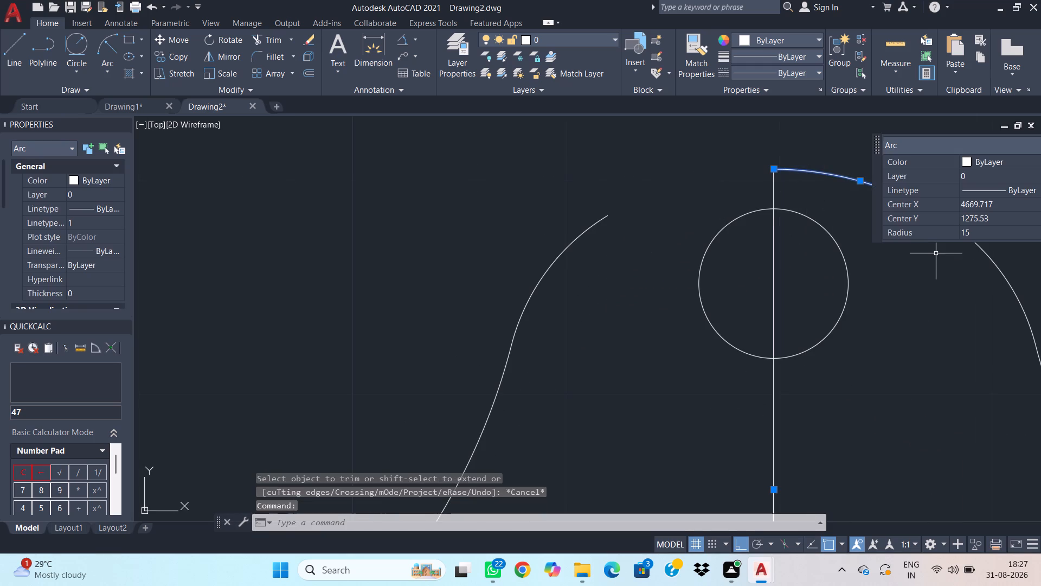
click(772, 284)
click(805, 199)
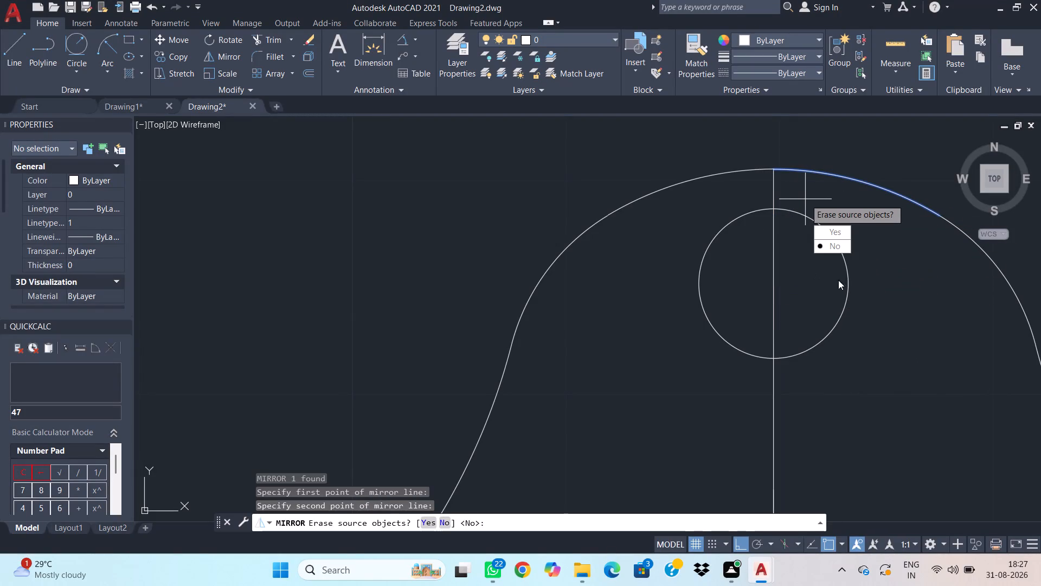
drag(841, 246, 804, 224)
Mirror the upper boss outline, blend arcs and hole below the concentric circles about a horizontal axis through their centre, keeping the originals.
scroll(838, 271, down, 2)
scroll(876, 386, down, 2)
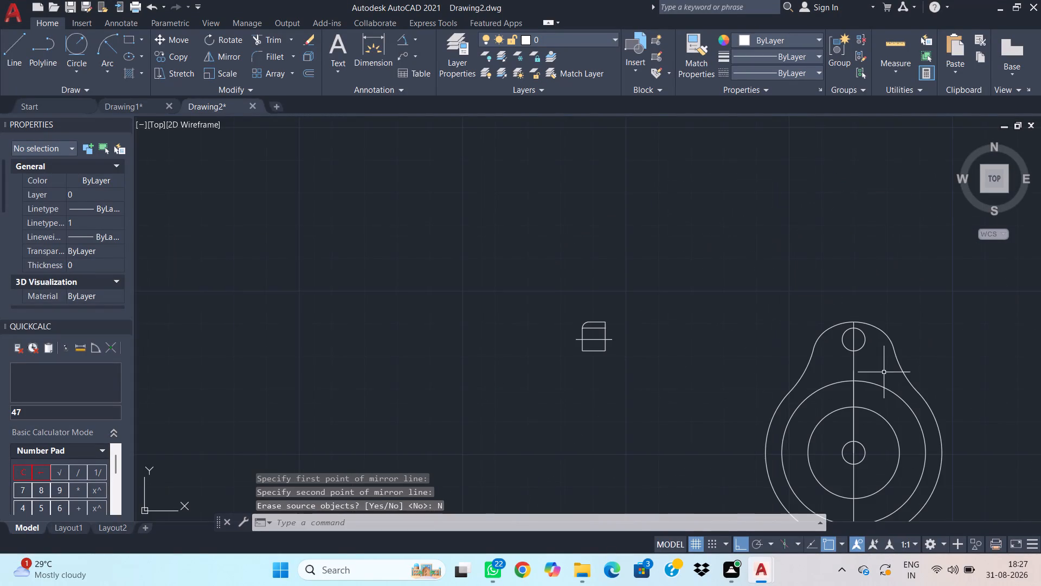
middle_drag(903, 450, 795, 348)
drag(649, 196, 652, 202)
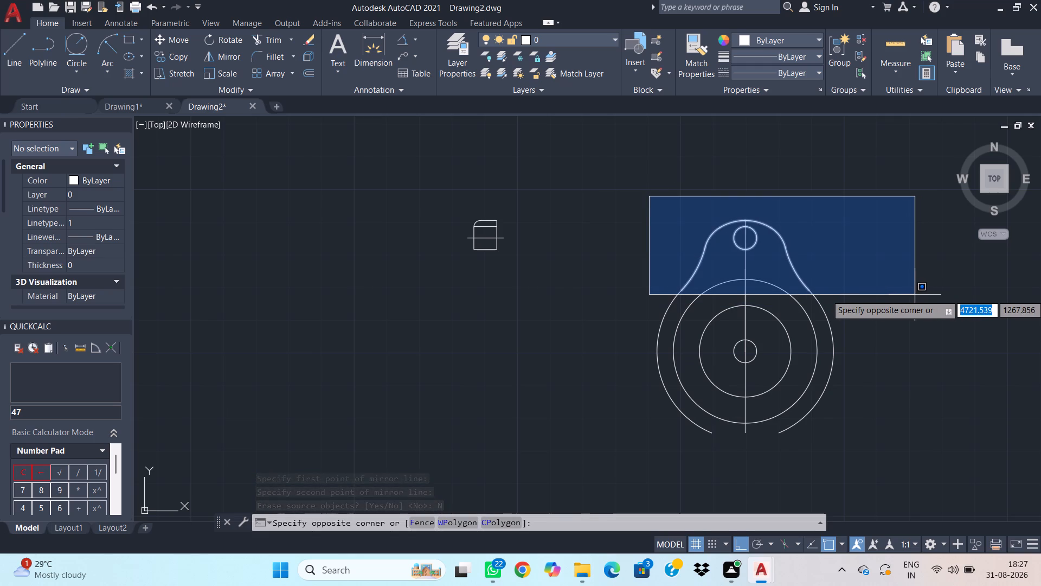
click(915, 295)
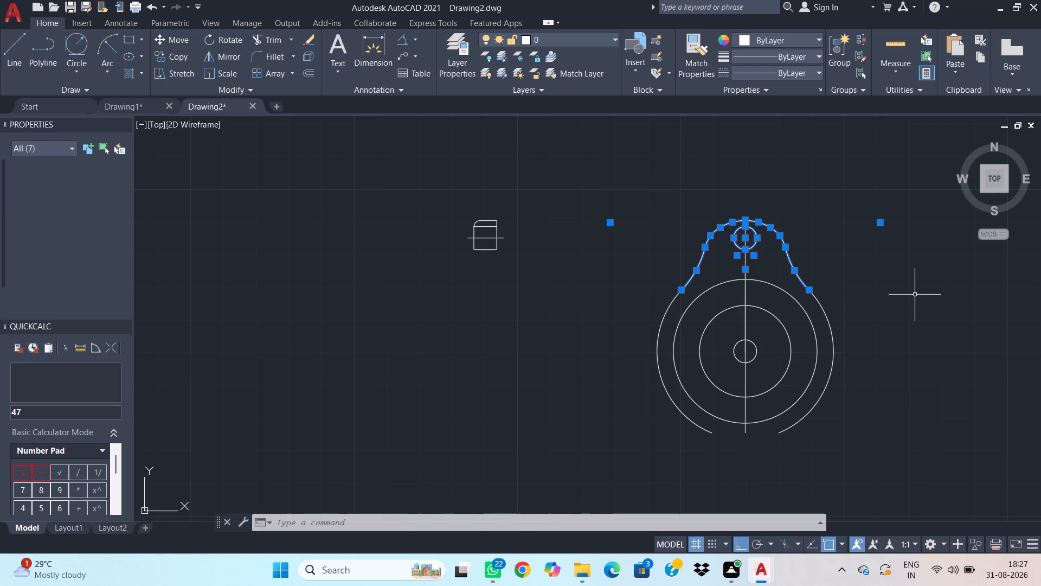
text(mi)
key(space)
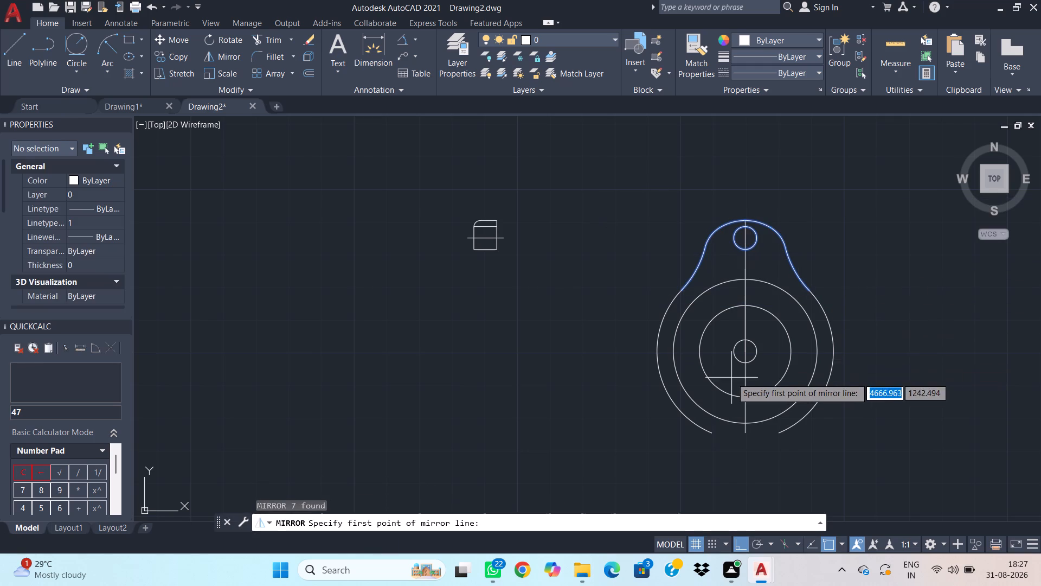
click(747, 353)
click(936, 274)
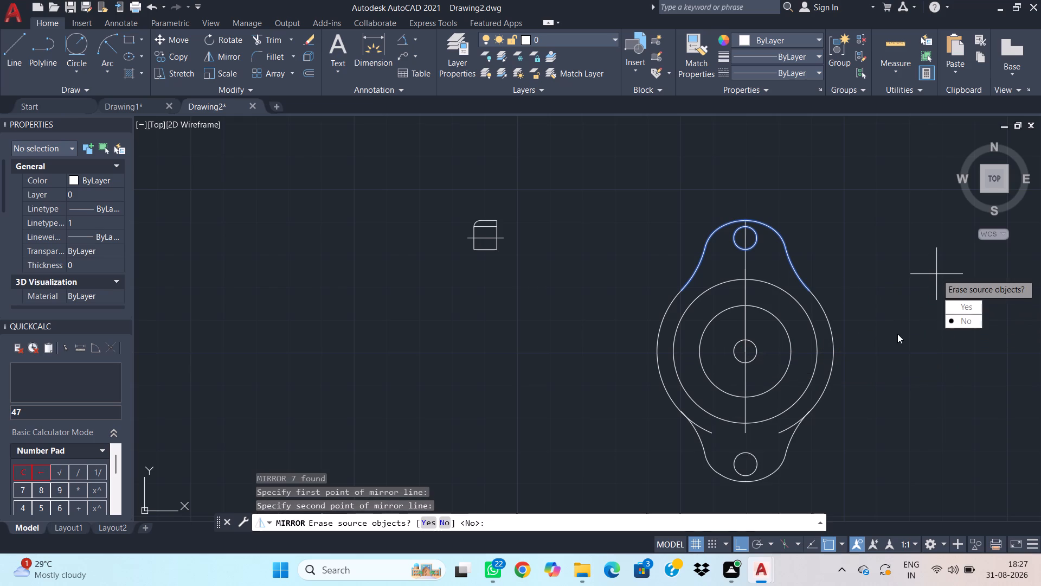
drag(952, 320, 921, 286)
Trim both ends of the large outer arc that overhang inside the lower boss blends.
text(tr)
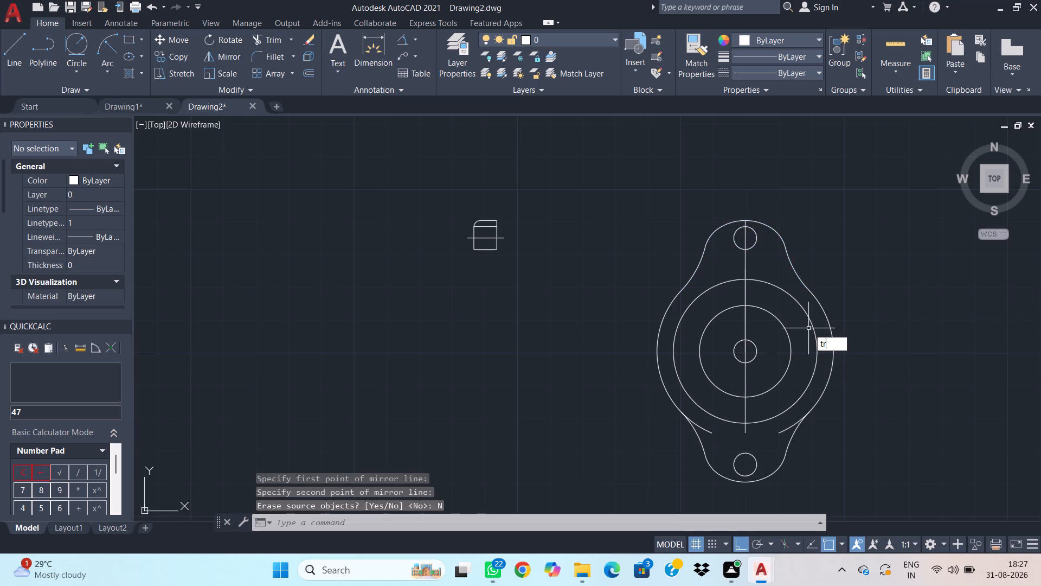
key(space)
scroll(807, 359, up, 1)
middle_drag(742, 492, 742, 492)
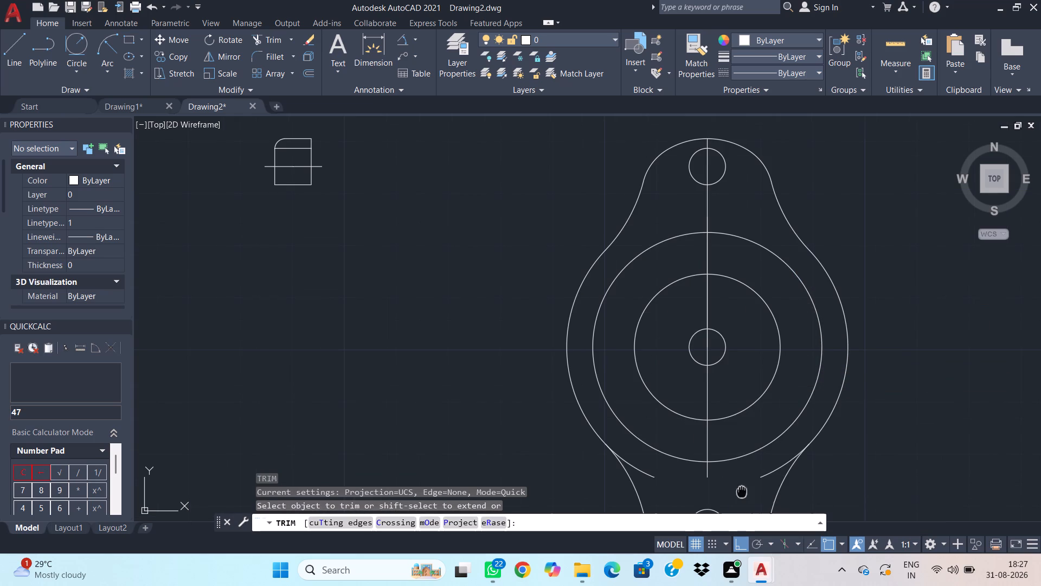
middle_drag(742, 492, 767, 407)
click(796, 389)
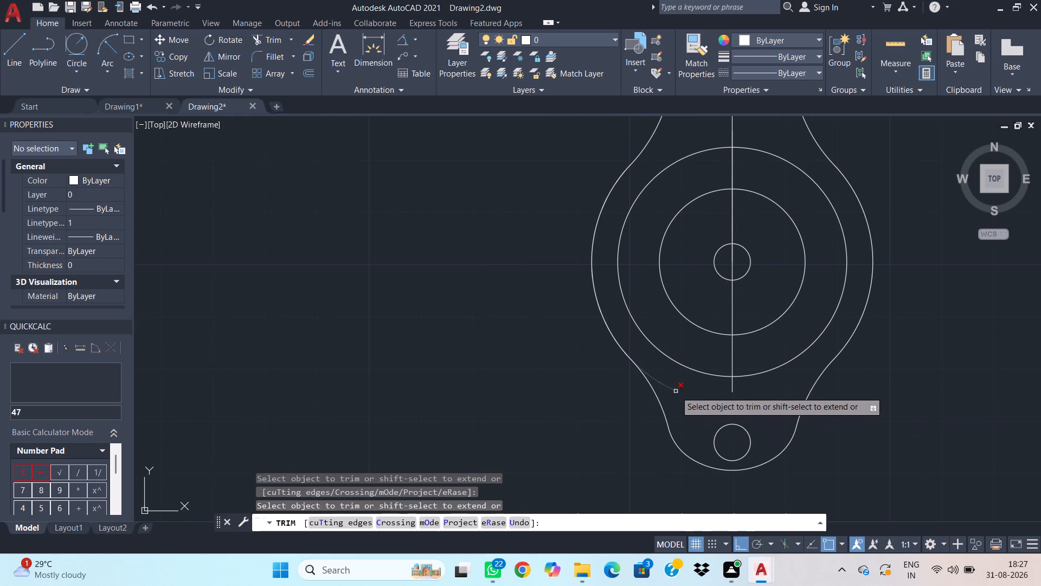
click(675, 390)
key(Escape)
scroll(792, 366, down, 1)
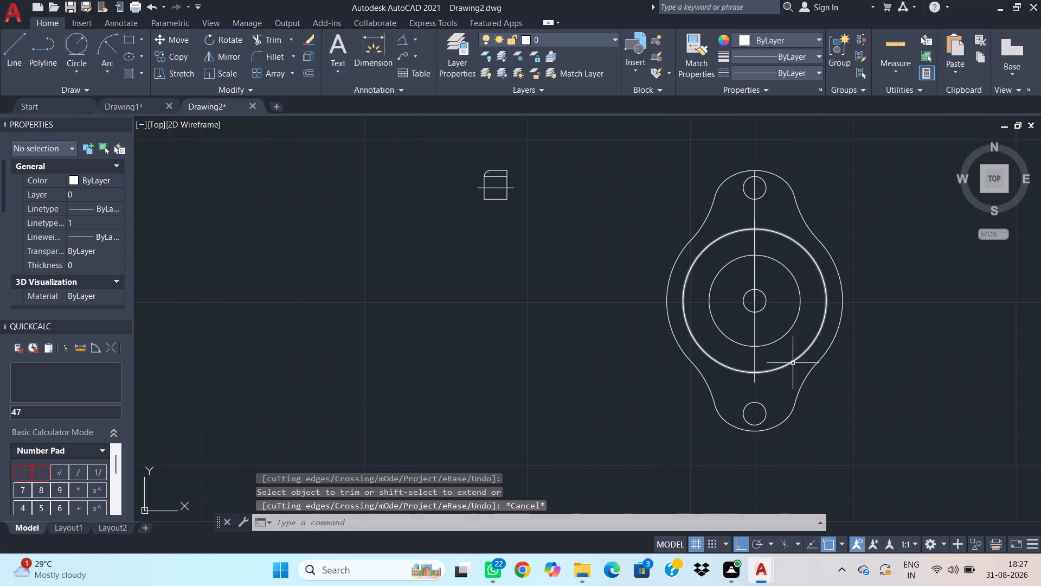
Erase the three vertical centreline segments running through the front view's circles.
click(762, 278)
click(750, 275)
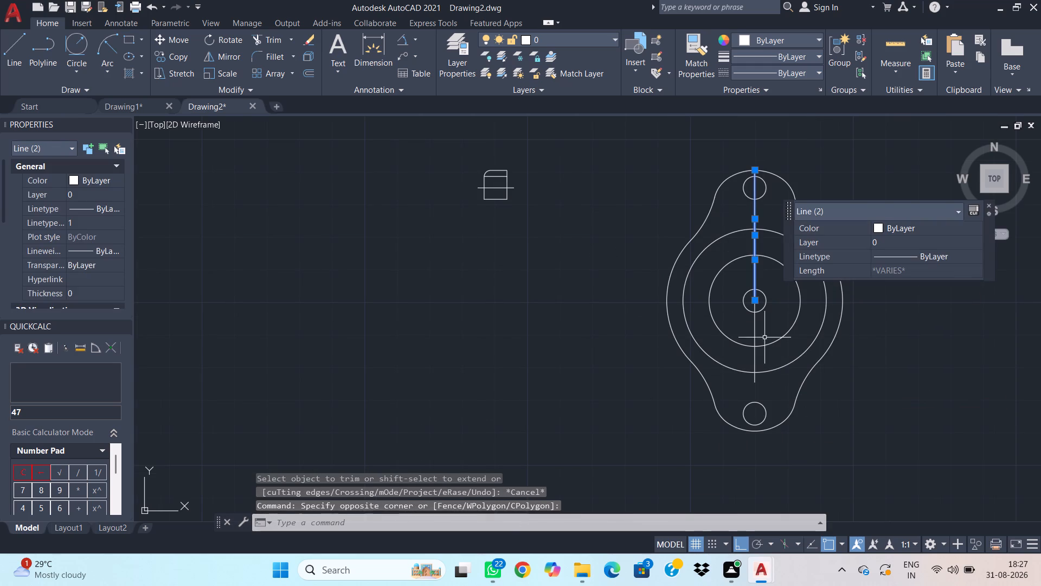
click(765, 333)
click(747, 332)
key(Delete)
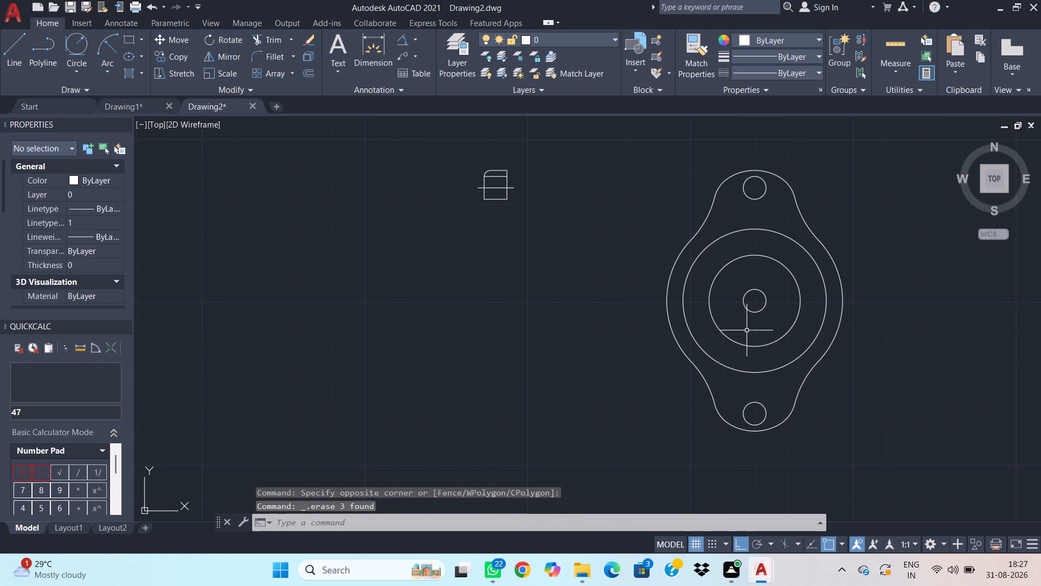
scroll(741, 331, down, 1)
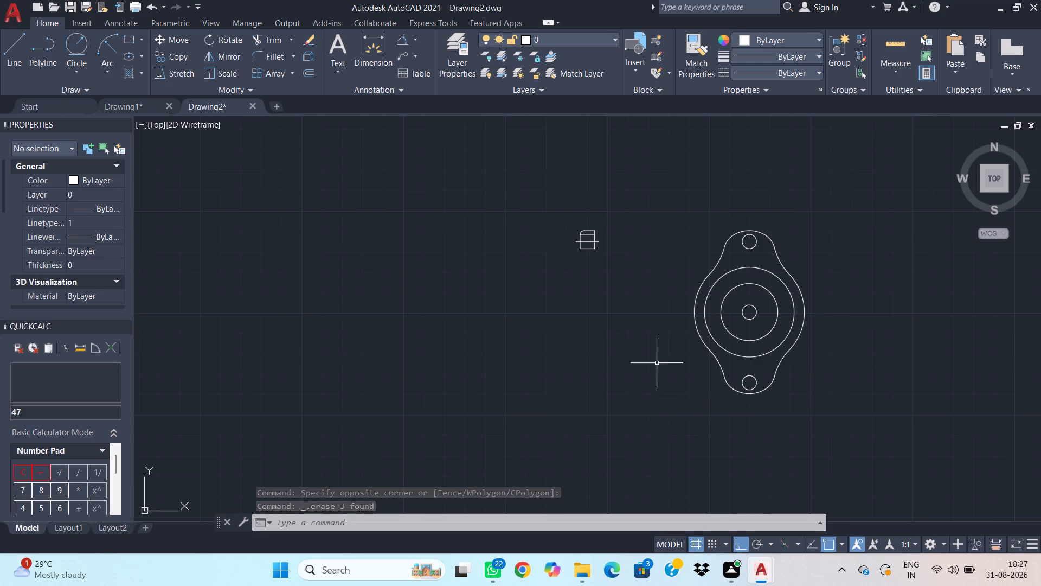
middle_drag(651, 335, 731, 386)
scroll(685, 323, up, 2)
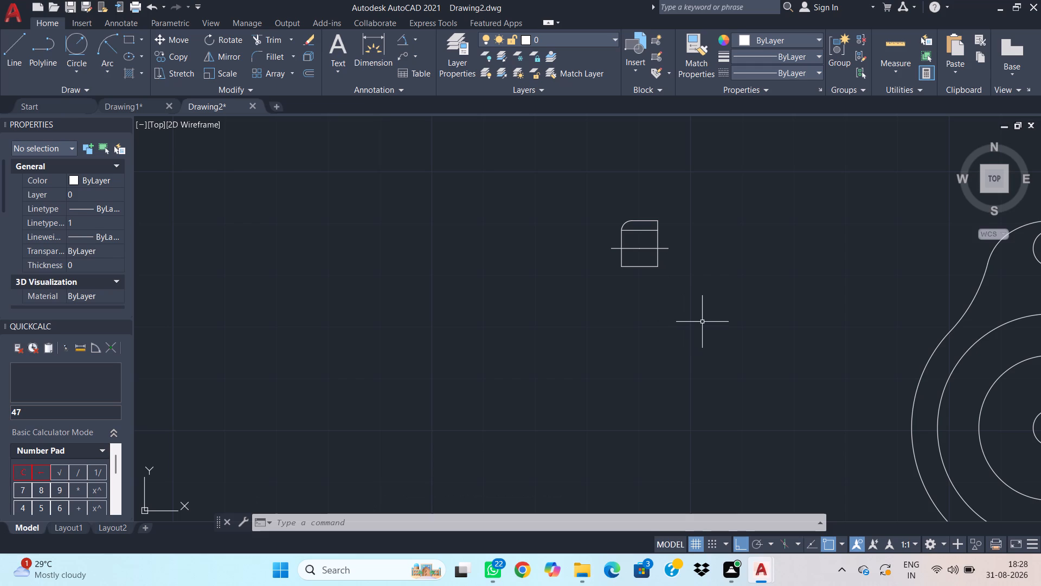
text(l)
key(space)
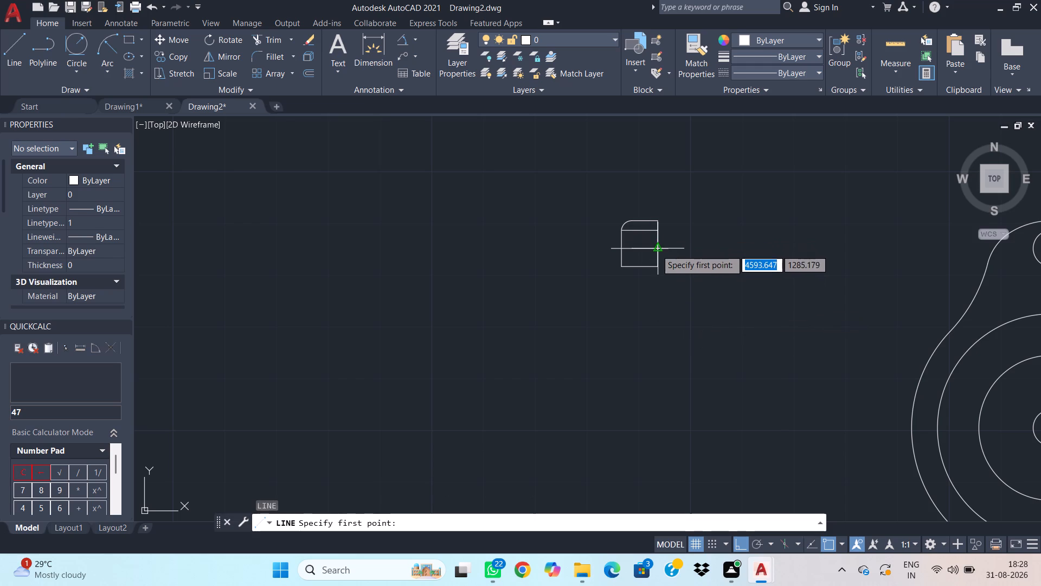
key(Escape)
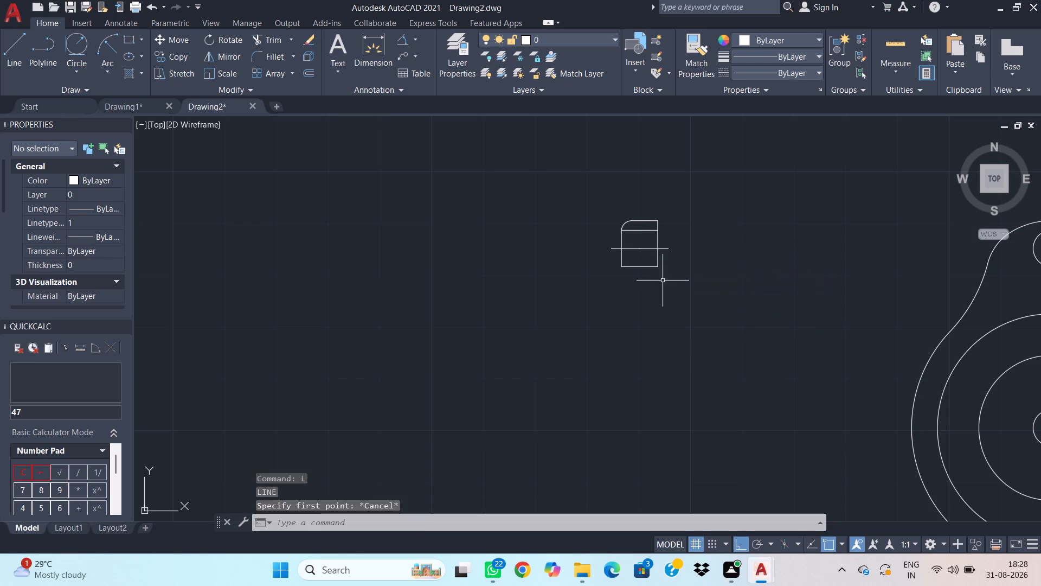
Erase the lower portion of the side view's right vertical edge, beneath the upper horizontal line.
click(657, 258)
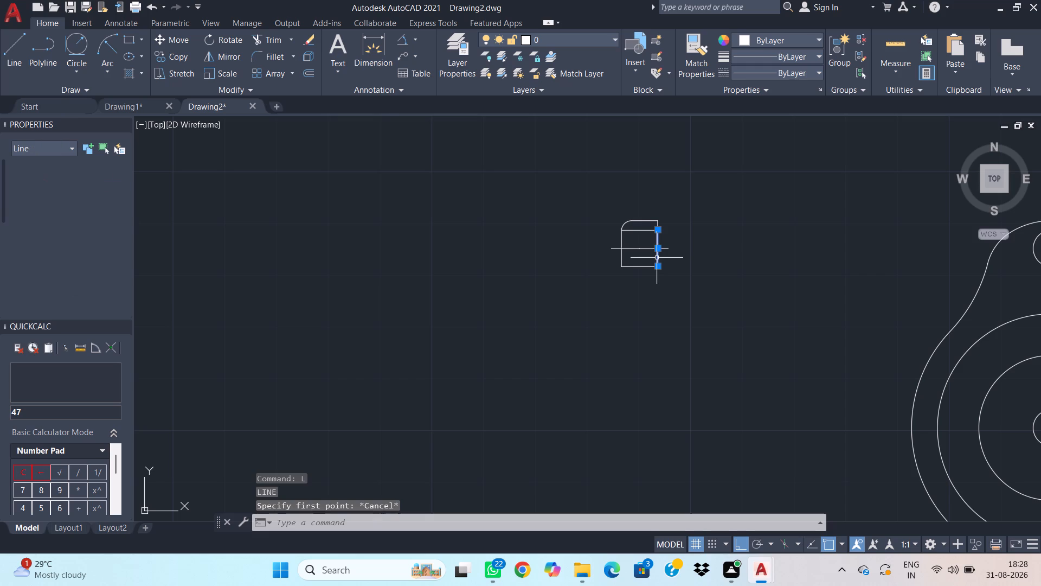
key(Delete)
Draw a 68-unit vertical line downward from where the side view's hole centreline meets its right edge.
text(l)
key(space)
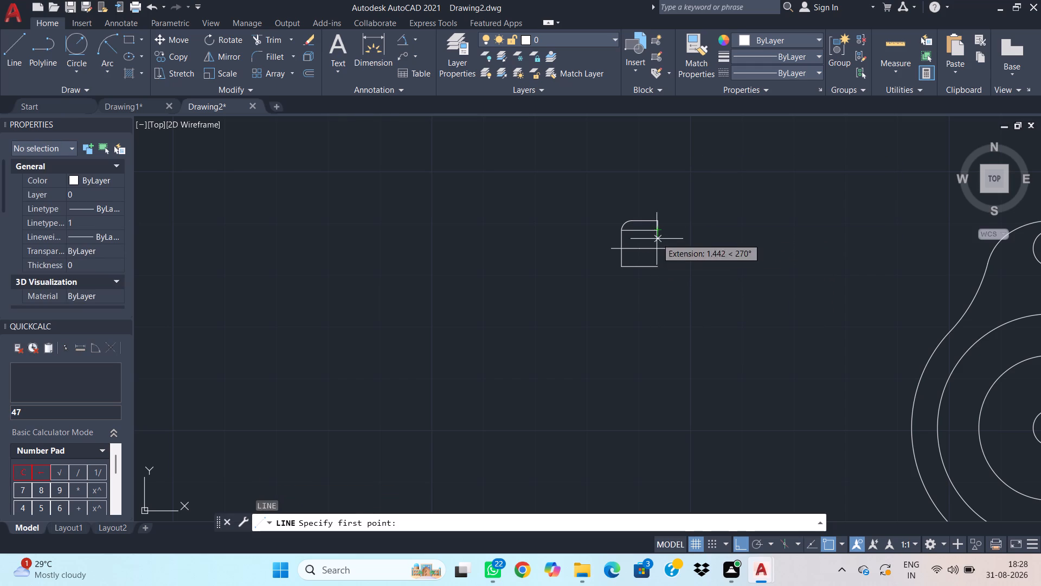
click(657, 247)
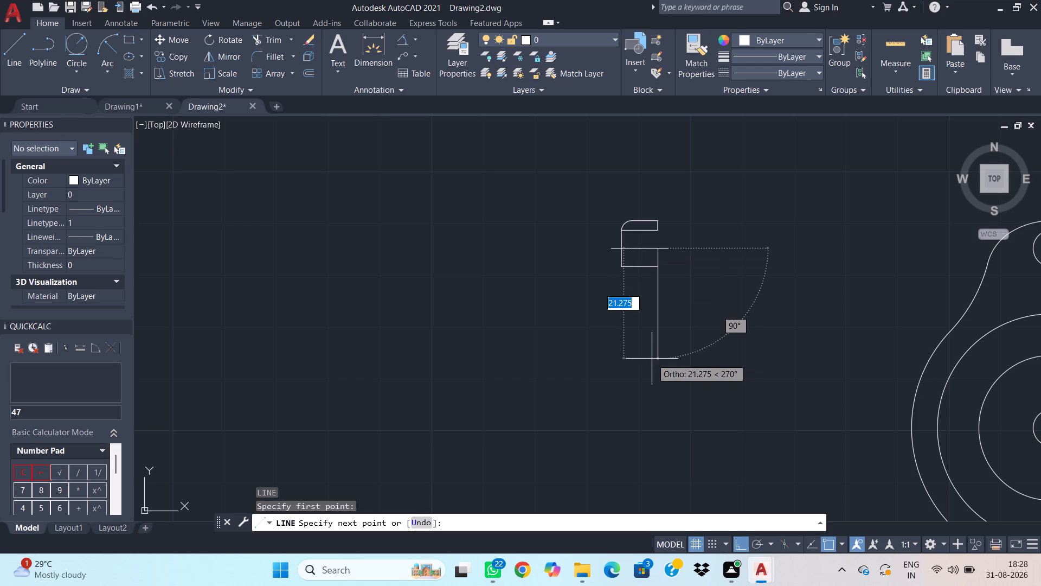
text(68)
key(Return)
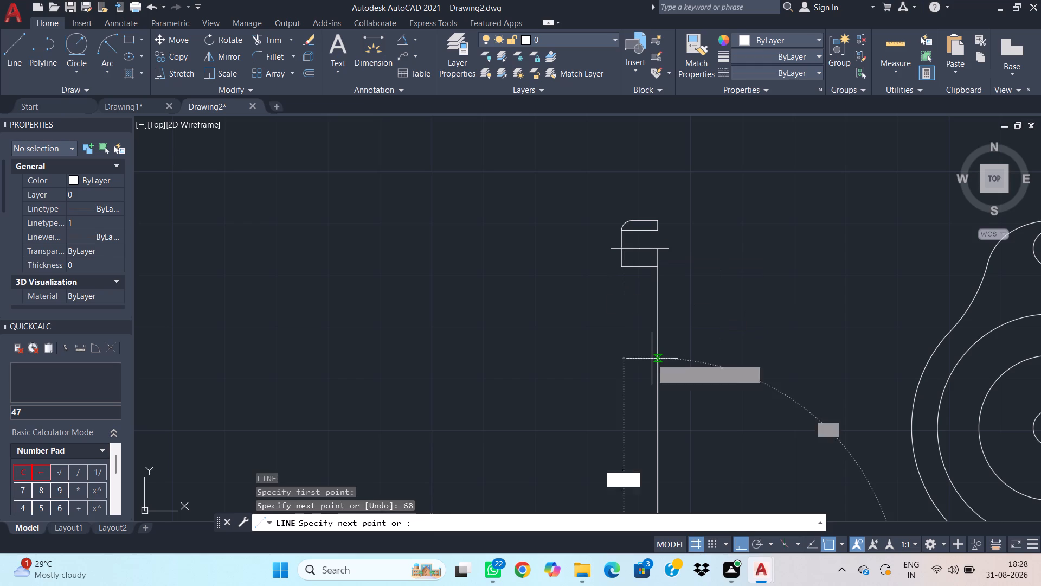
scroll(645, 361, down, 1)
scroll(685, 393, down, 1)
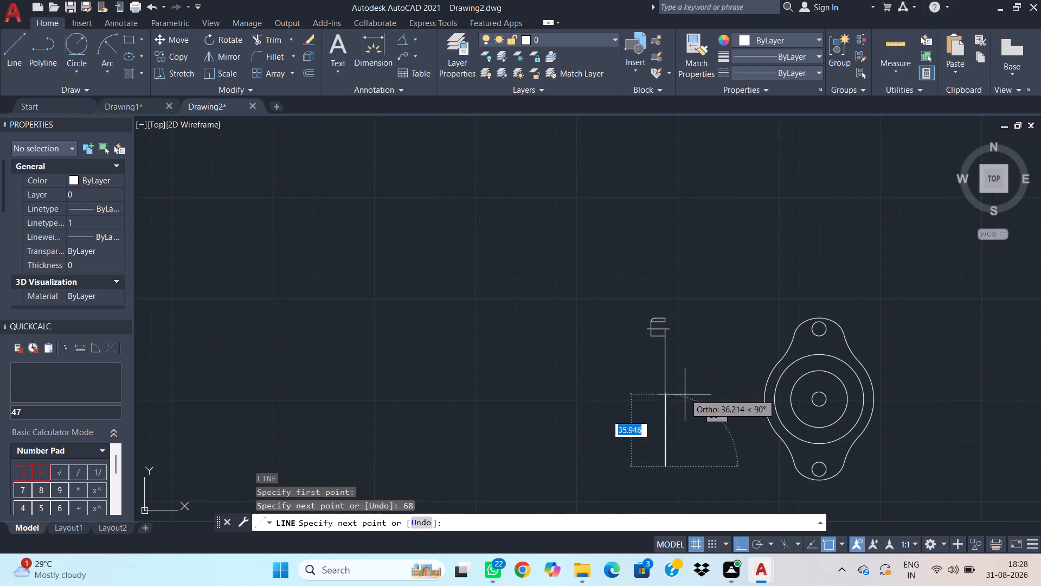
middle_drag(686, 424, 688, 358)
key(Escape)
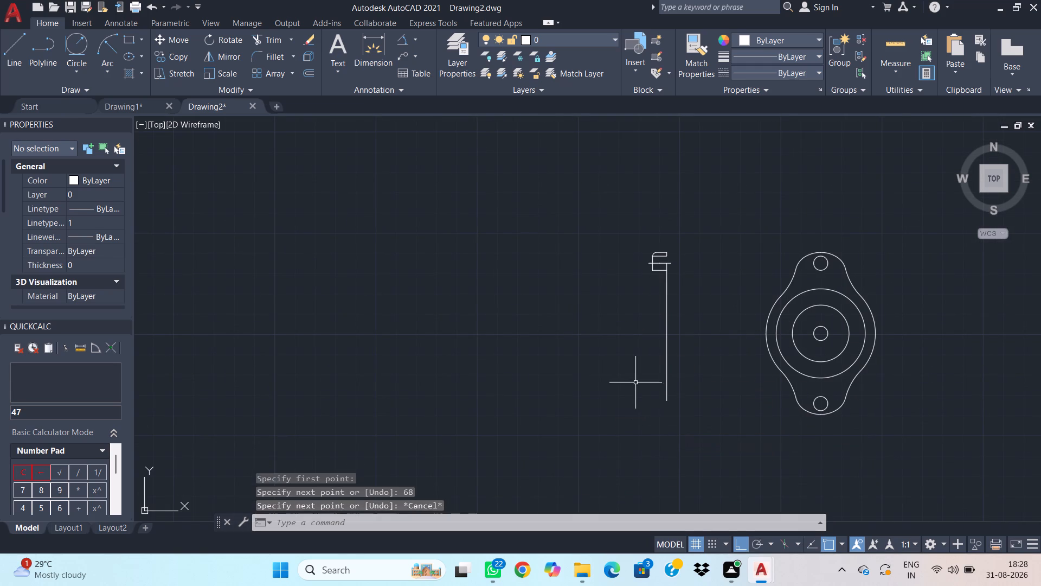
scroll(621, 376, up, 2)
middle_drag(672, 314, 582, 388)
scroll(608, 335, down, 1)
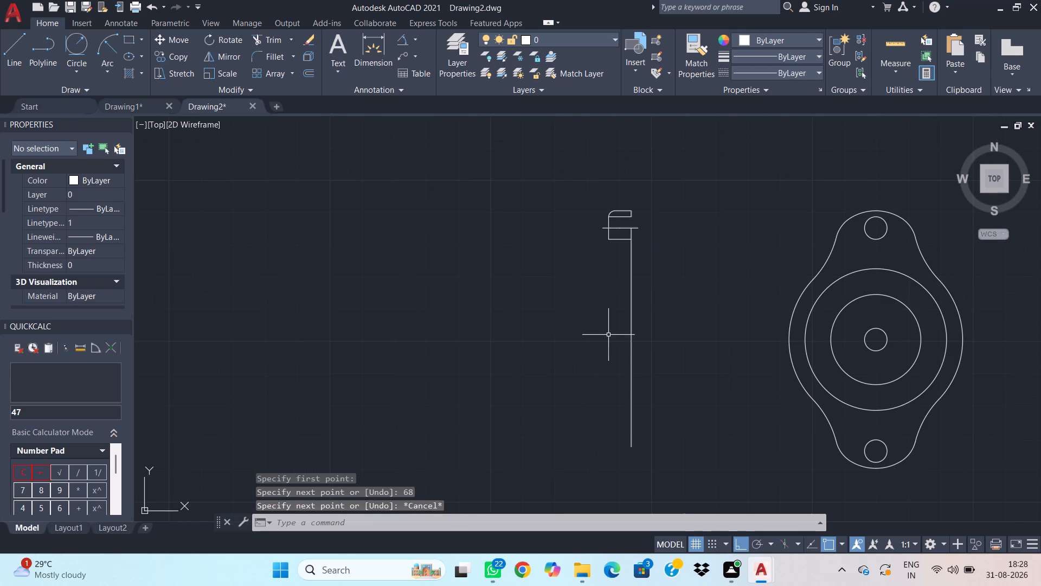
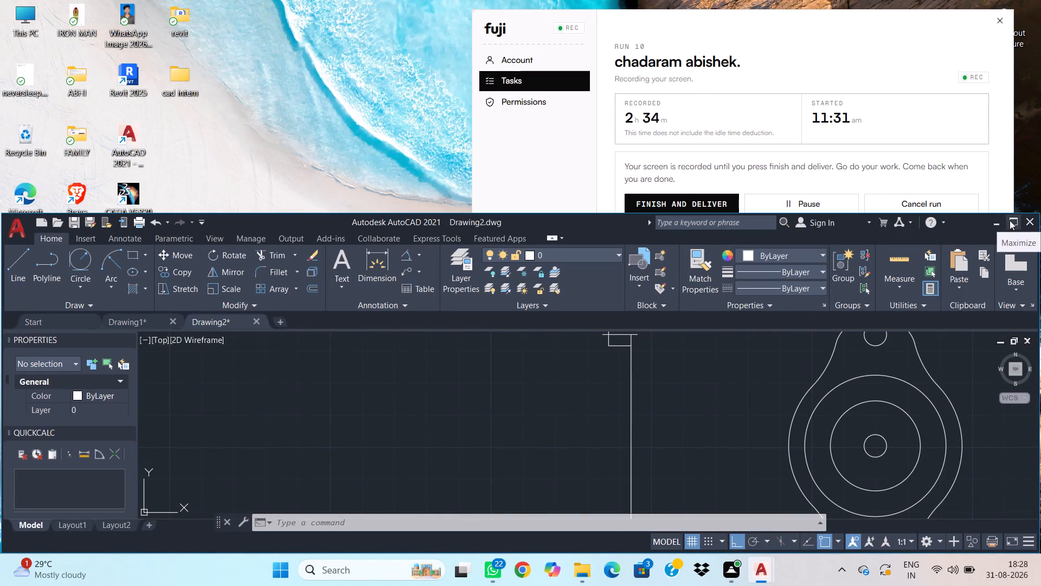
Maximize the drawing application window so it fills the whole screen.
scroll(754, 425, down, 1)
scroll(753, 424, up, 1)
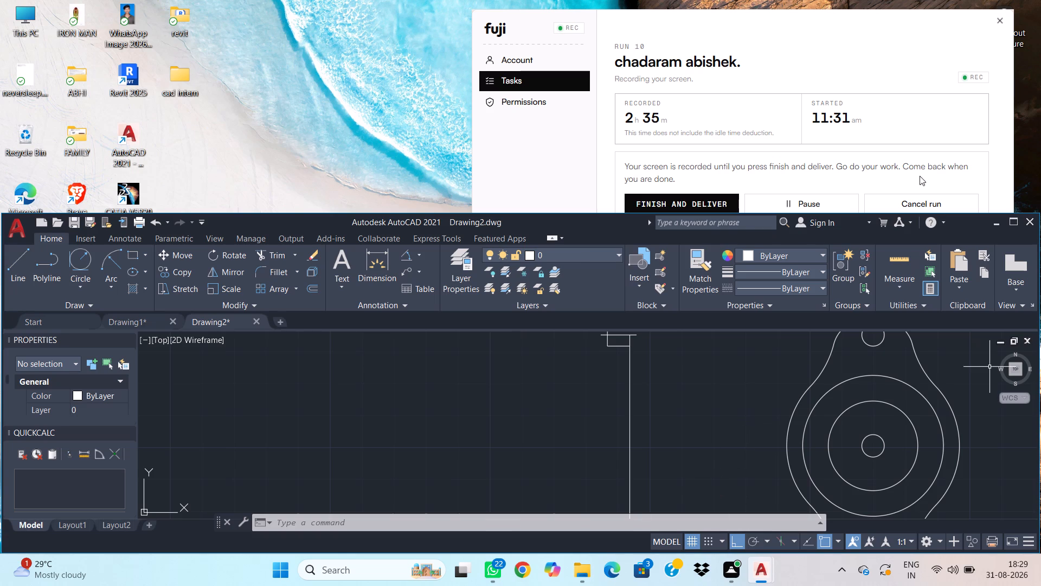
click(1013, 221)
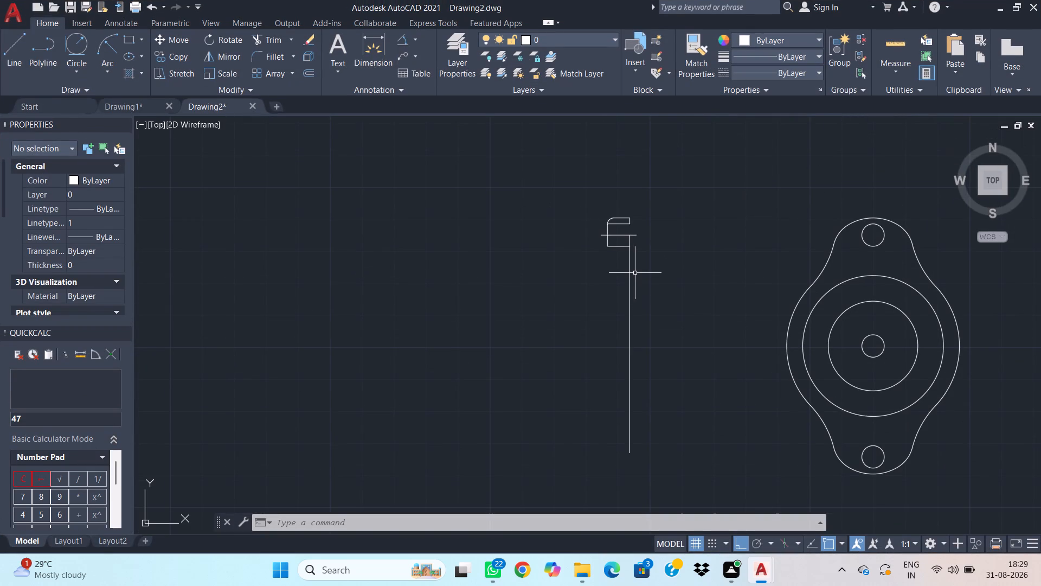
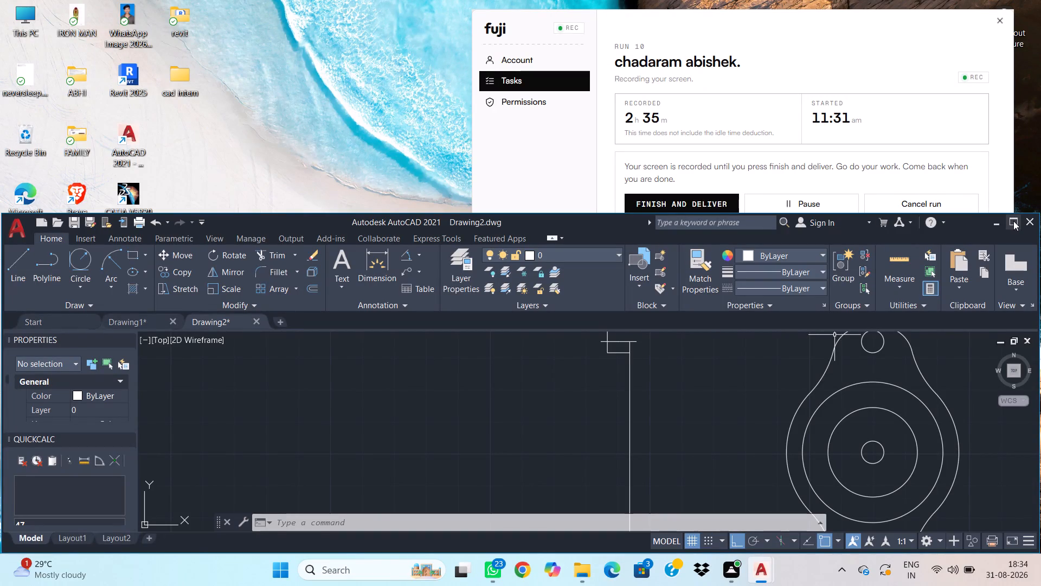
Maximize the drawing application window to fill the screen.
click(1012, 221)
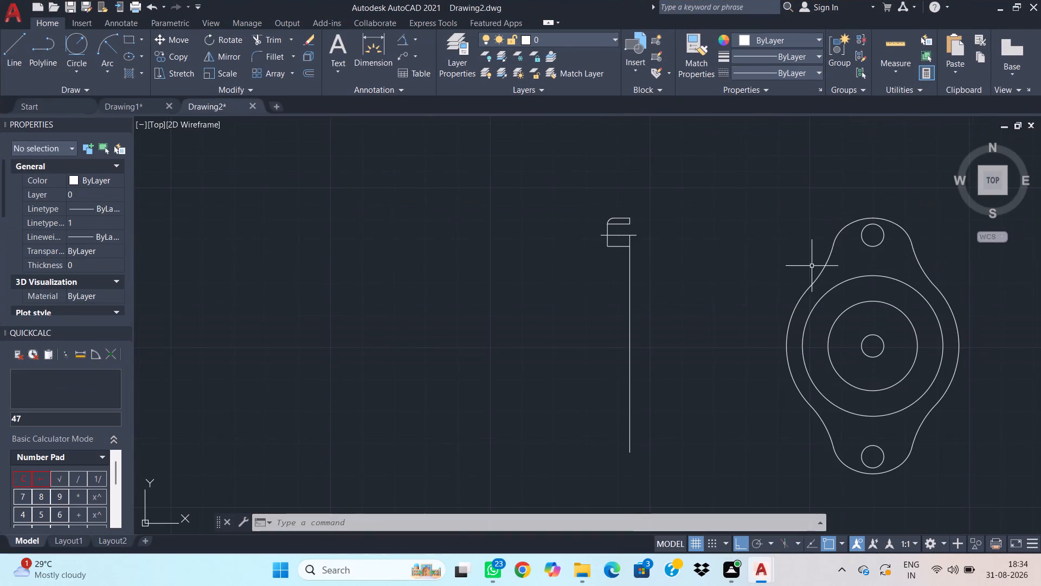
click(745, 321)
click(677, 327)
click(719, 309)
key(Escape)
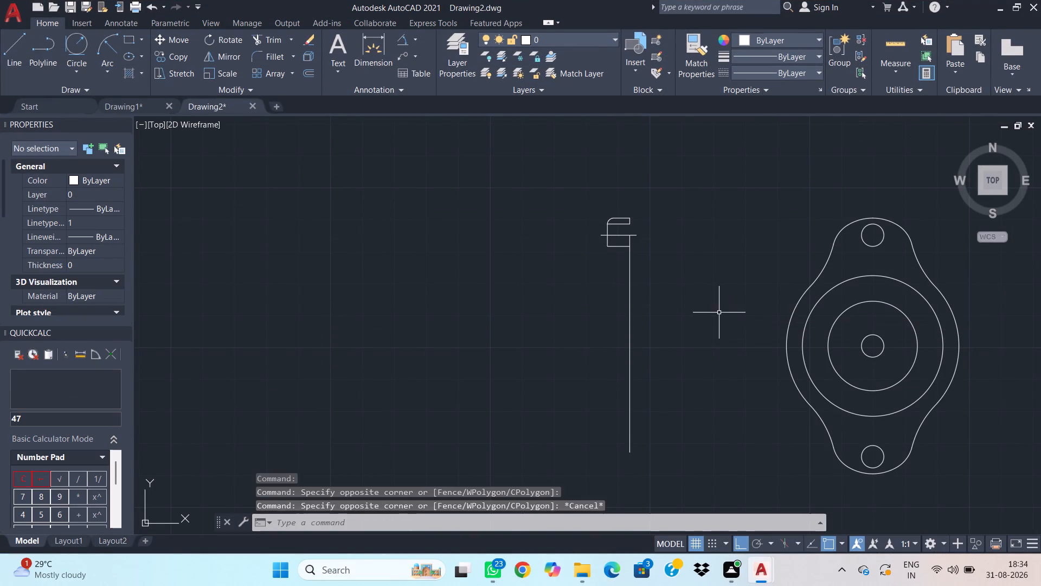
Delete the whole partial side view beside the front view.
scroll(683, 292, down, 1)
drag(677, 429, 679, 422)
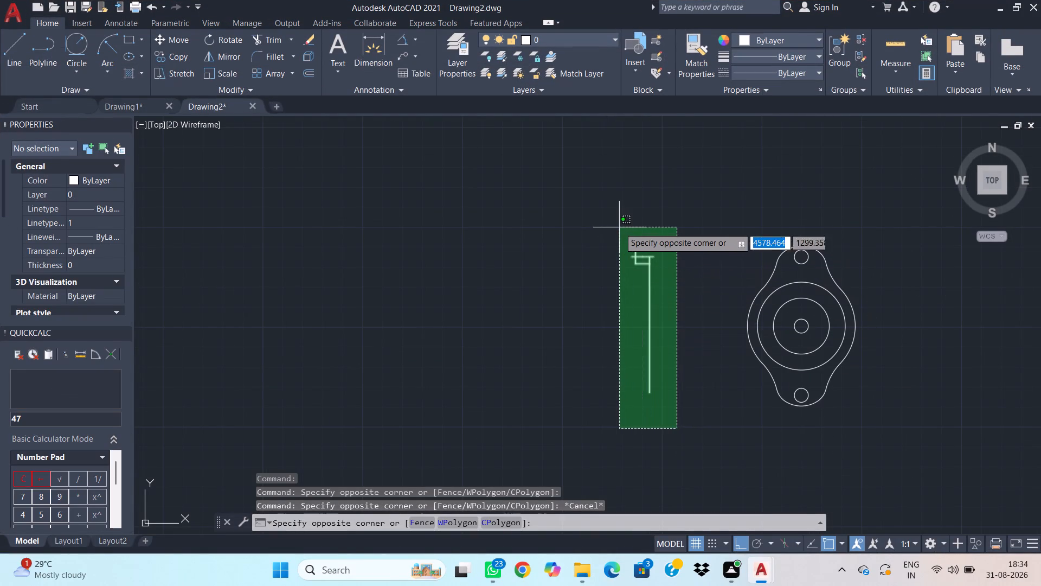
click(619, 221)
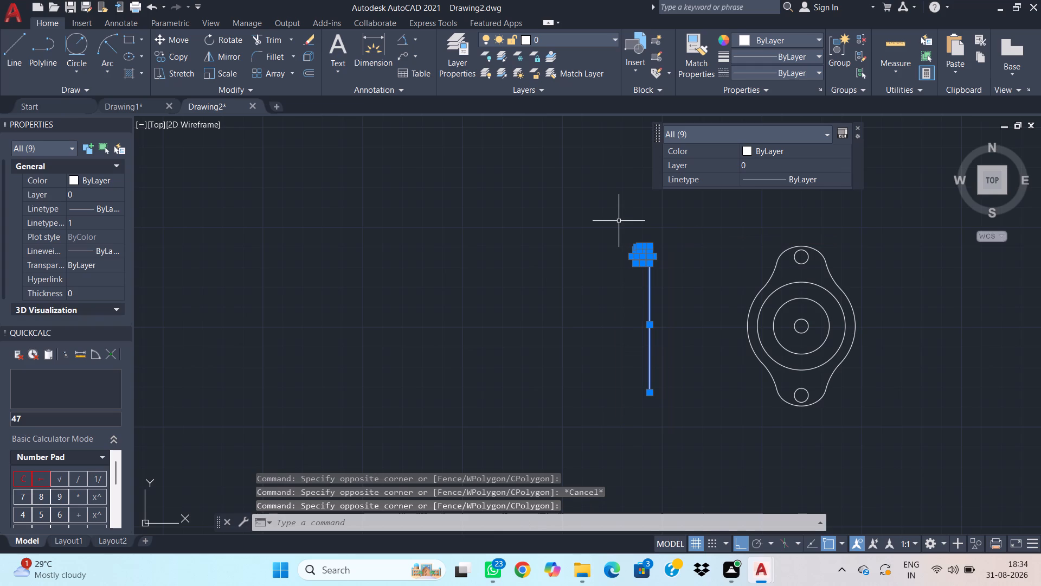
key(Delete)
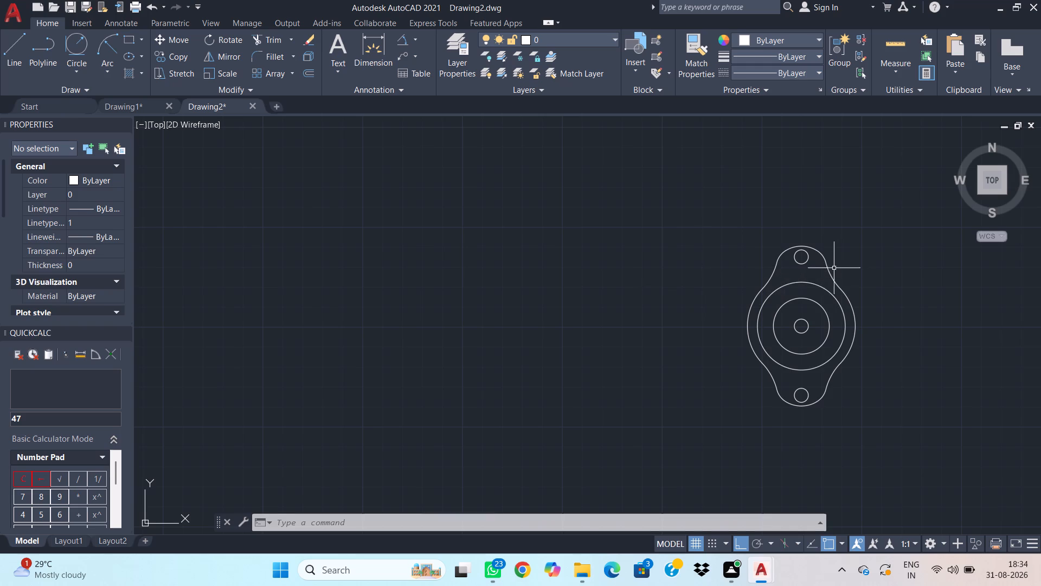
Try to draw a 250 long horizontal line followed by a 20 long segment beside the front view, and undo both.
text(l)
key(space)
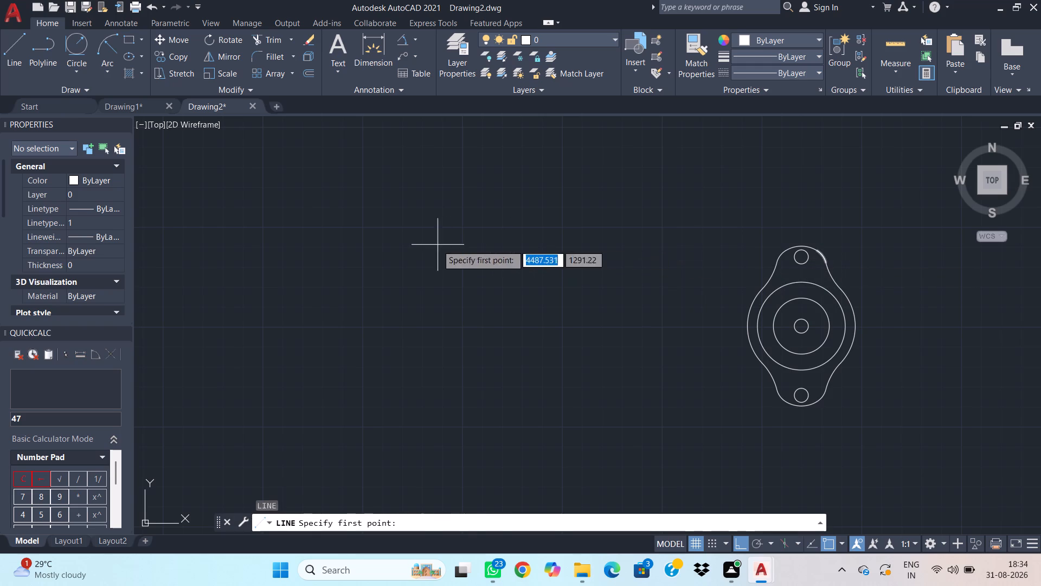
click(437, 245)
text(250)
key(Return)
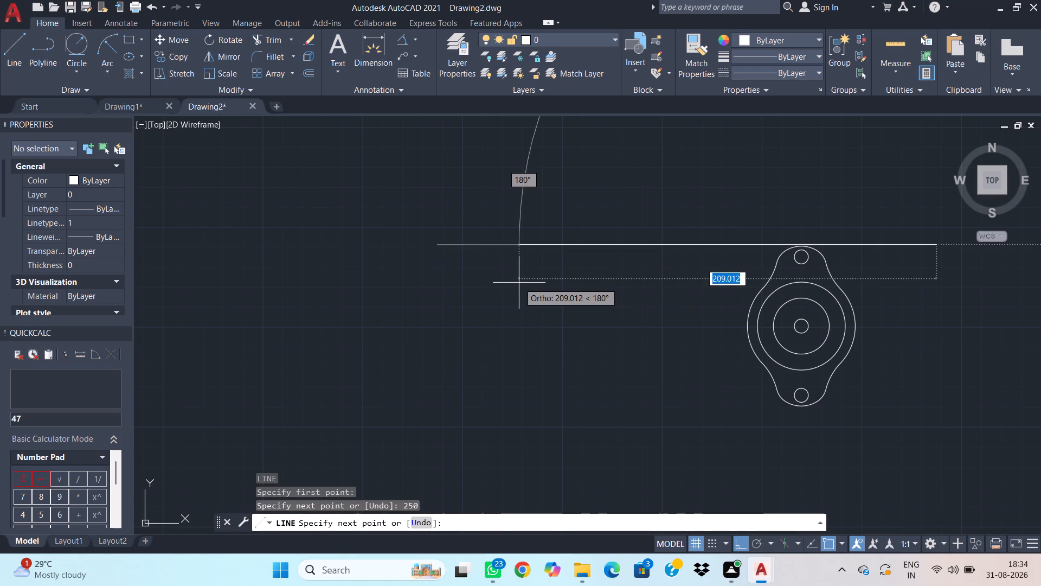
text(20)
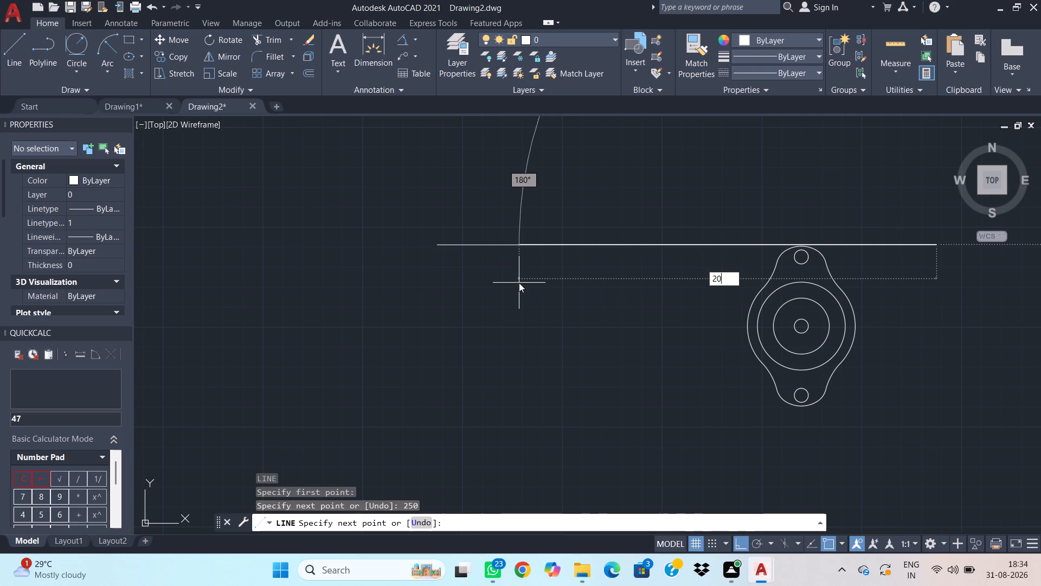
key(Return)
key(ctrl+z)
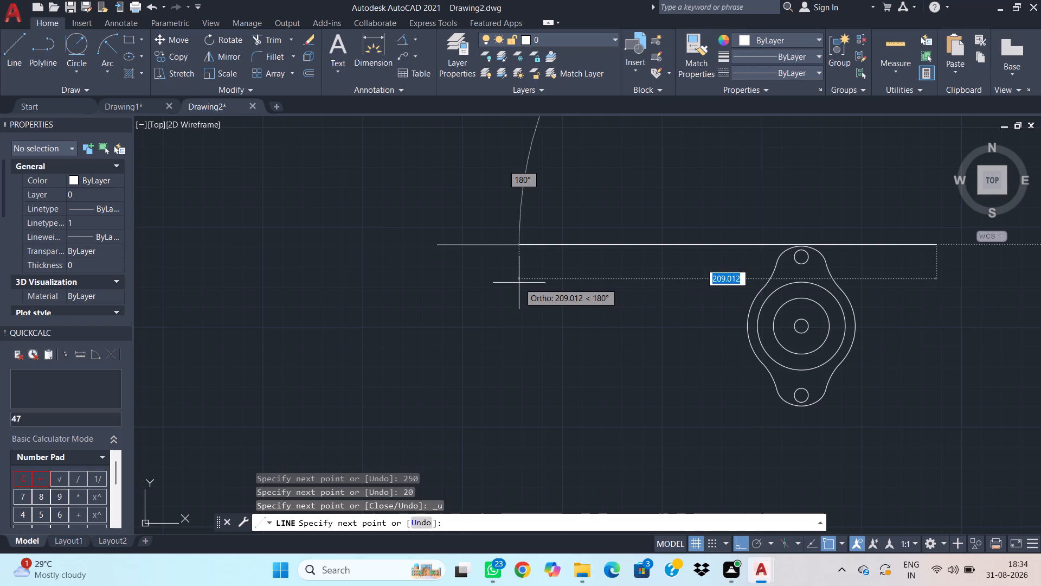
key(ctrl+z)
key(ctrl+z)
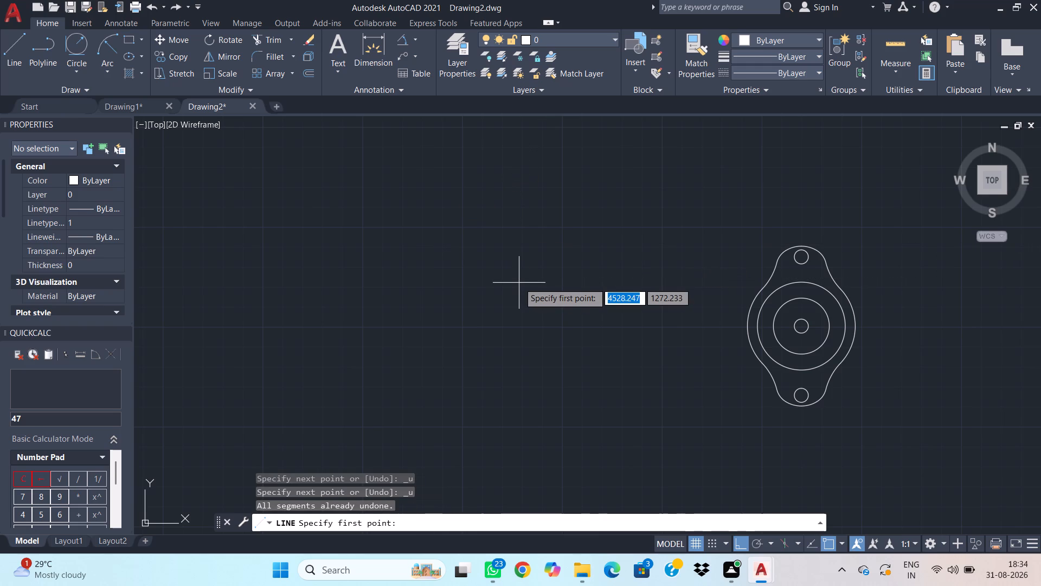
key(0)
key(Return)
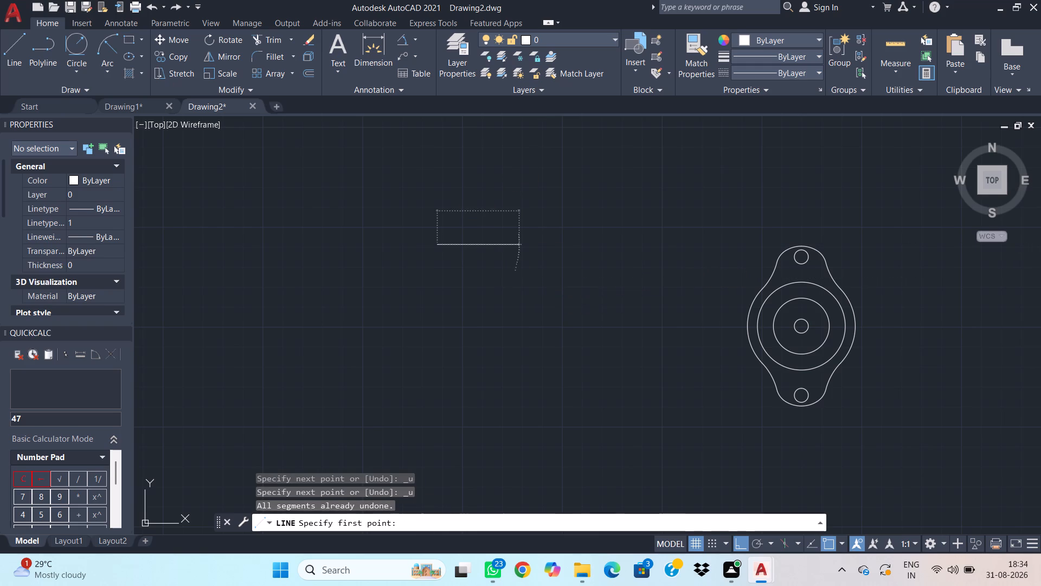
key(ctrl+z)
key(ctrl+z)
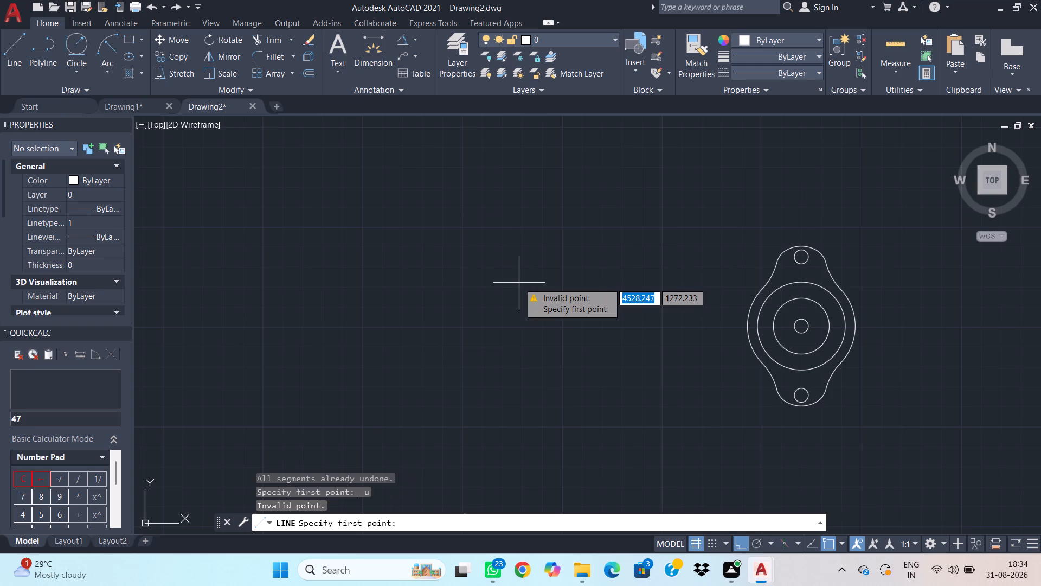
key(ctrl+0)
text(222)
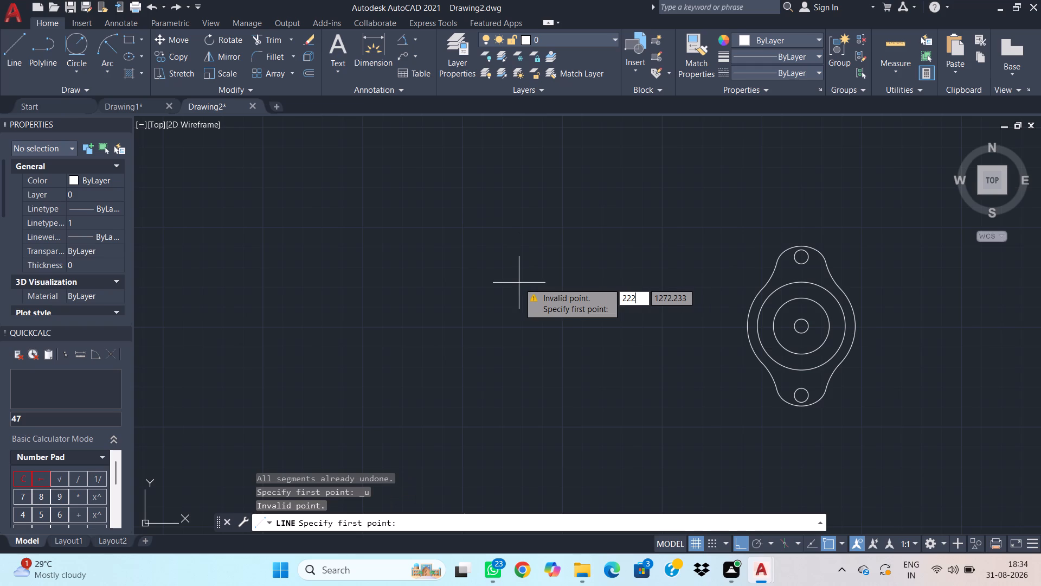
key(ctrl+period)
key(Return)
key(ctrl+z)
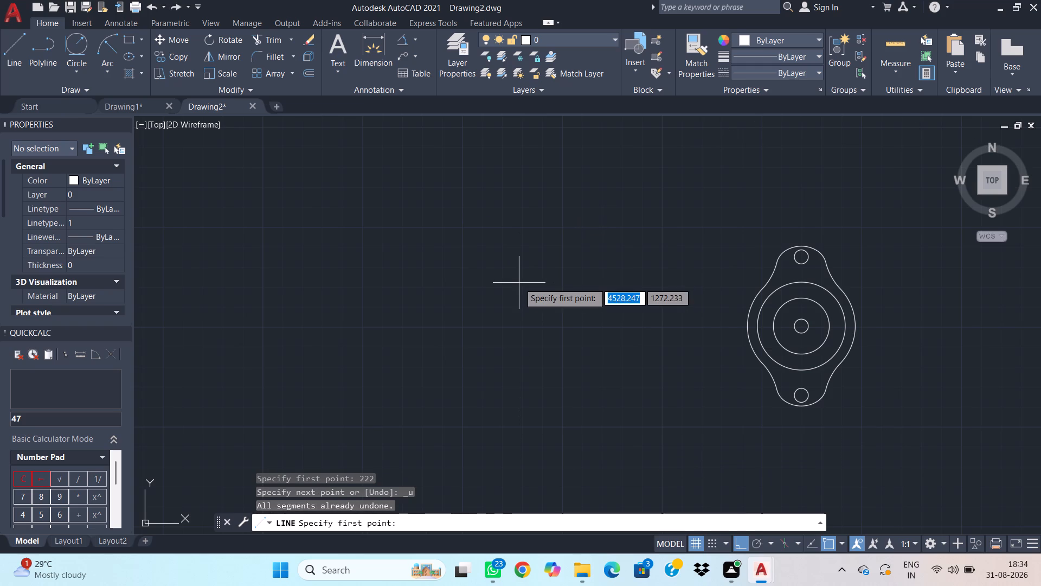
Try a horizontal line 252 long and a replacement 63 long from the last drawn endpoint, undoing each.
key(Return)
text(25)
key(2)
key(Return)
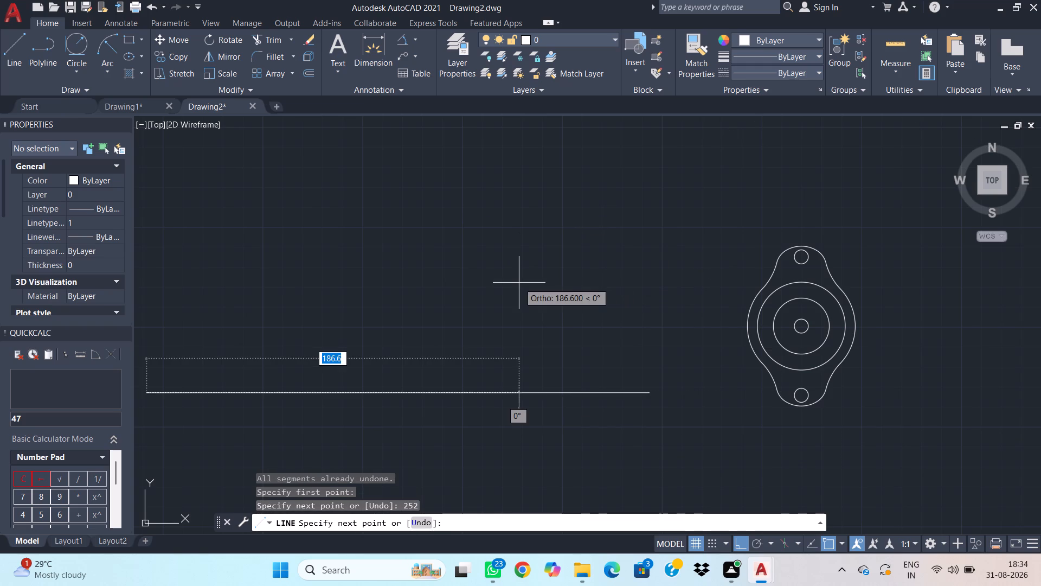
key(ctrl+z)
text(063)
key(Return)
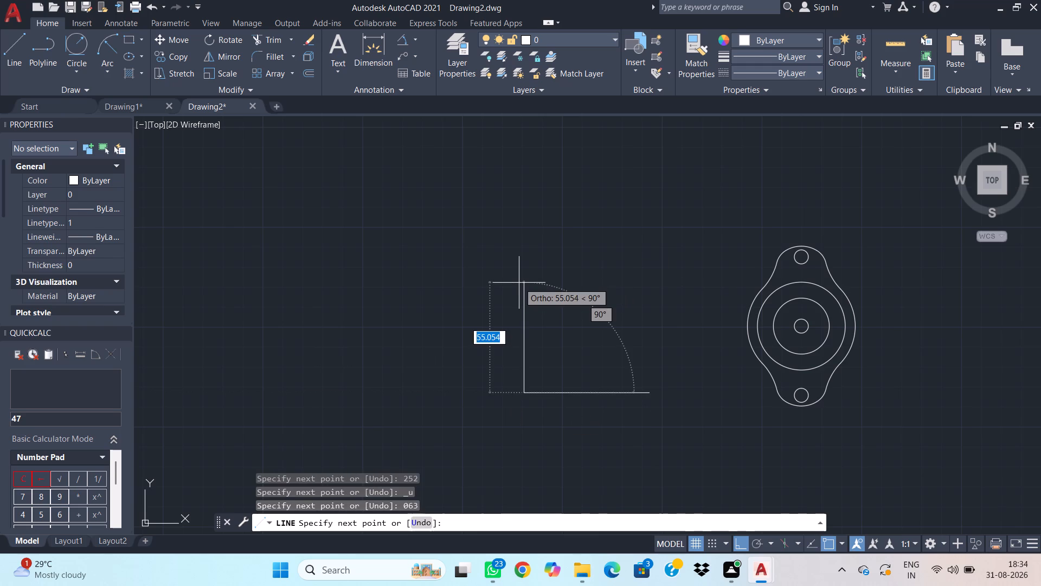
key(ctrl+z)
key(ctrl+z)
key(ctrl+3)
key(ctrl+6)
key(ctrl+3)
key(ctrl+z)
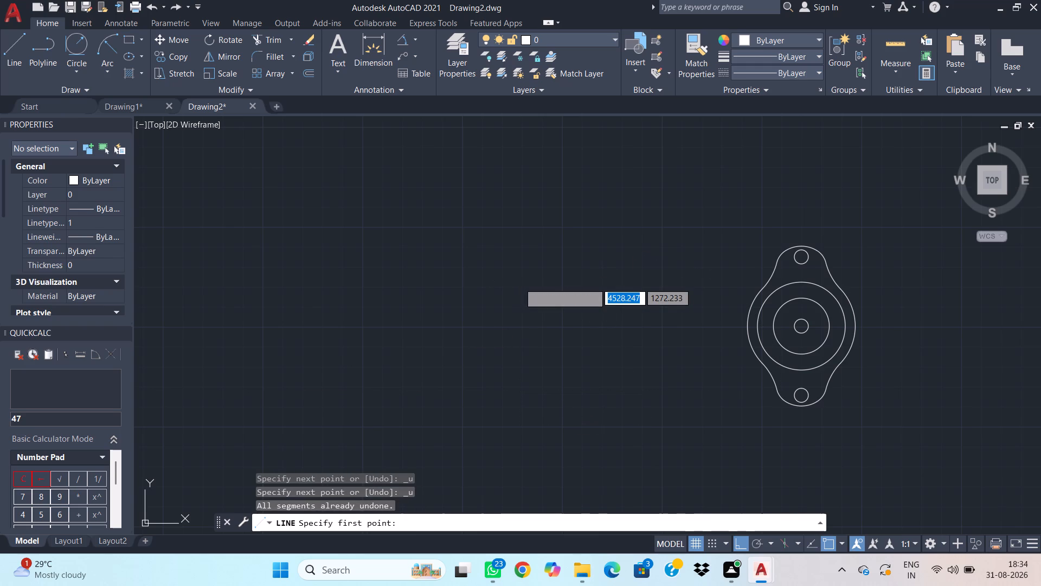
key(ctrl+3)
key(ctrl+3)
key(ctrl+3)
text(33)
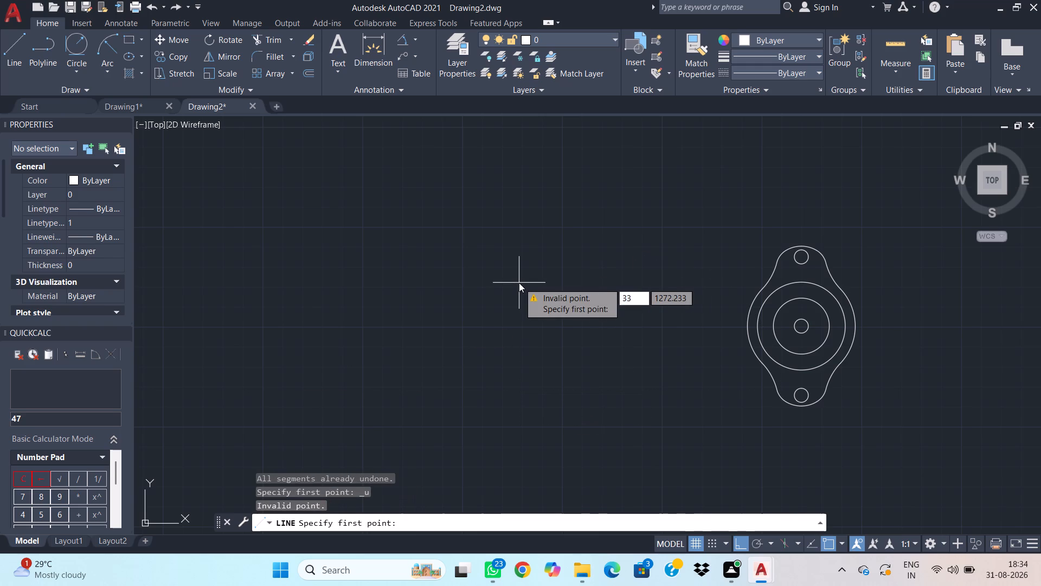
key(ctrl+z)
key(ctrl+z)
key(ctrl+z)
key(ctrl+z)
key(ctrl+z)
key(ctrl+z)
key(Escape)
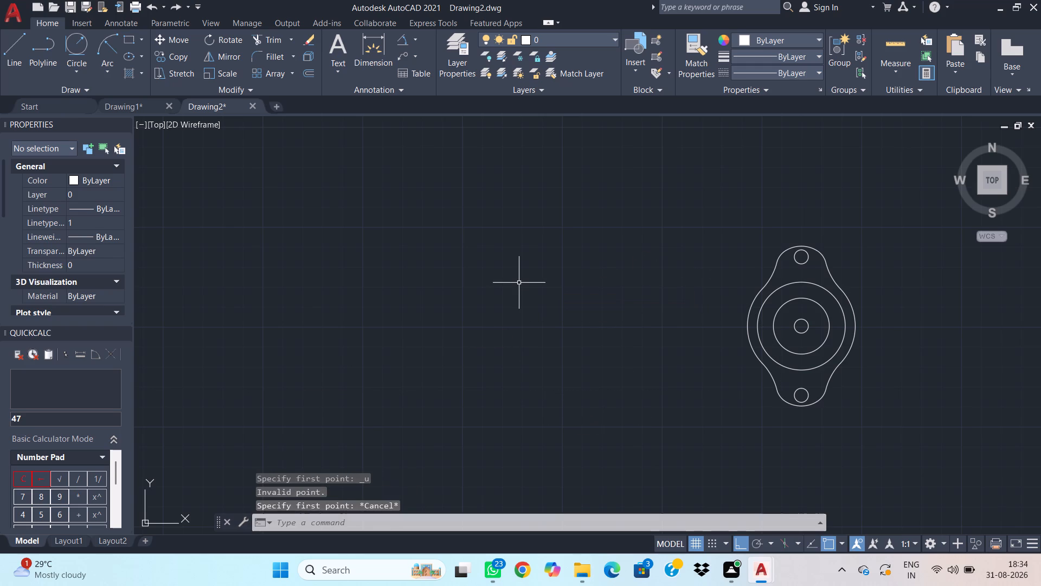
Undo the side view deletion and the earlier line and erase operations before it.
key(ctrl+z)
key(ctrl+z)
key(ctrl+z)
key(ctrl+z)
key(ctrl+z)
key(ctrl+z)
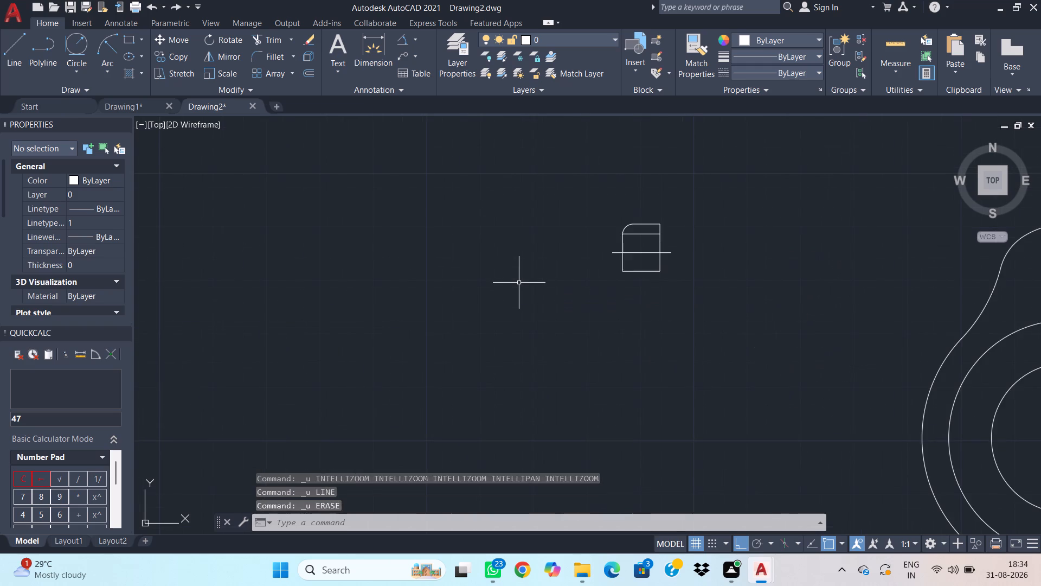
key(ctrl+z)
key(ctrl+z)
key(Escape)
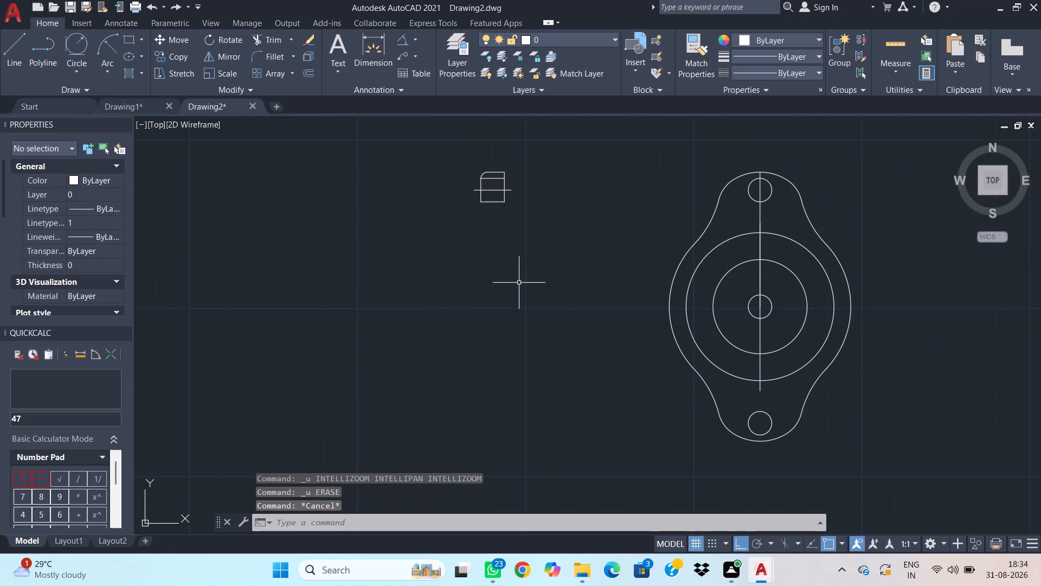
key(Escape)
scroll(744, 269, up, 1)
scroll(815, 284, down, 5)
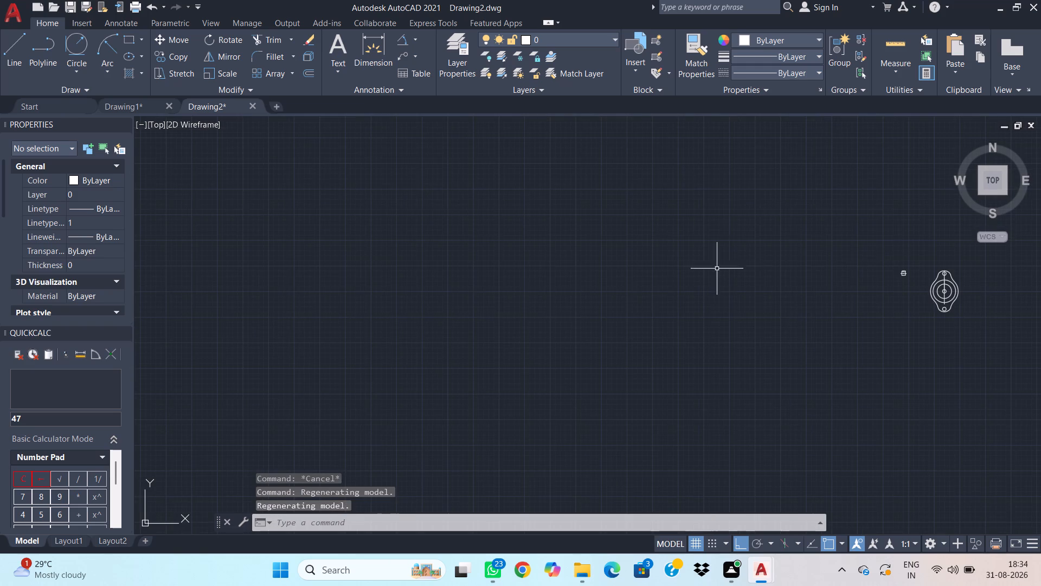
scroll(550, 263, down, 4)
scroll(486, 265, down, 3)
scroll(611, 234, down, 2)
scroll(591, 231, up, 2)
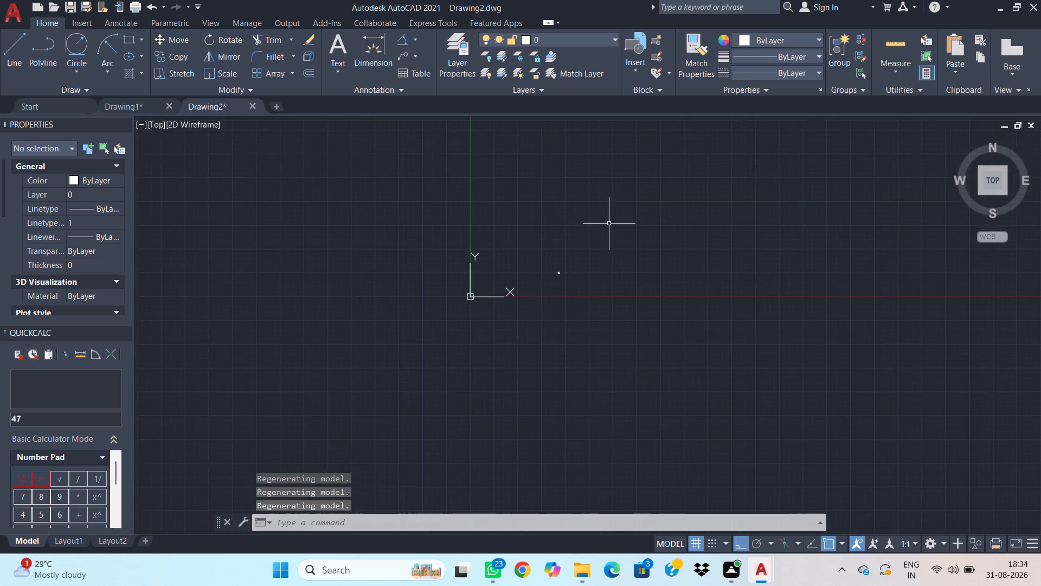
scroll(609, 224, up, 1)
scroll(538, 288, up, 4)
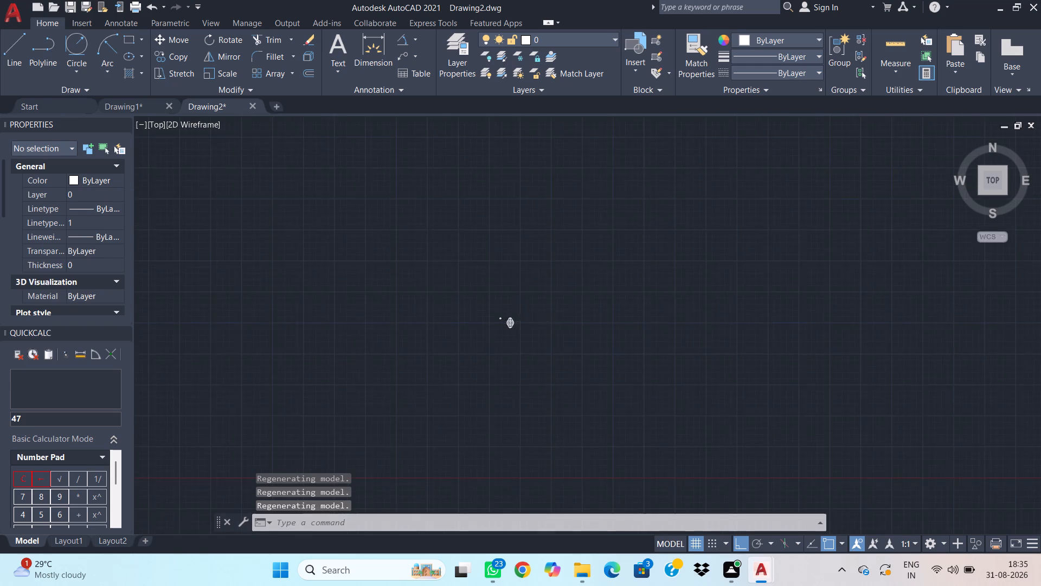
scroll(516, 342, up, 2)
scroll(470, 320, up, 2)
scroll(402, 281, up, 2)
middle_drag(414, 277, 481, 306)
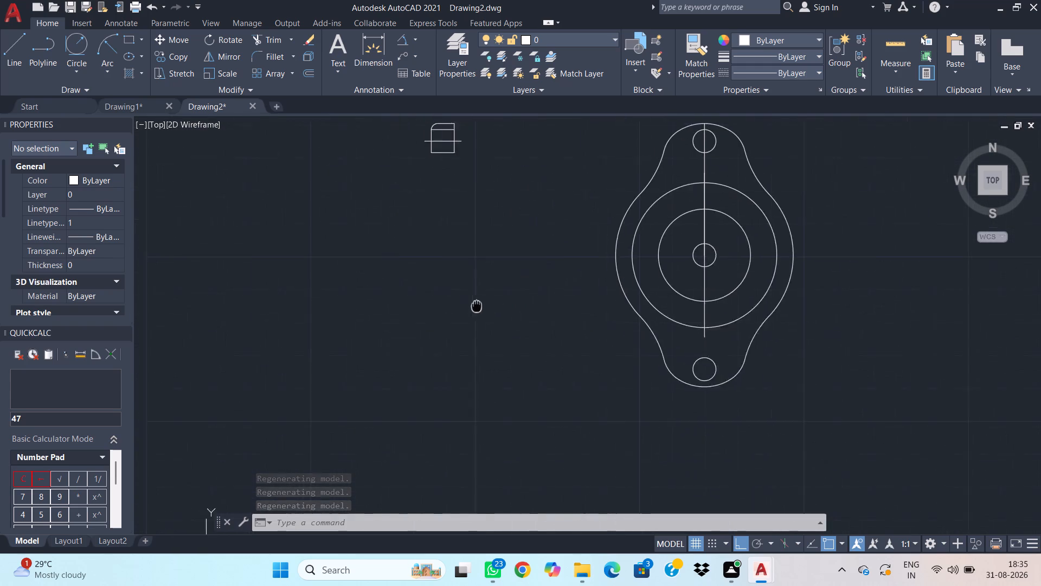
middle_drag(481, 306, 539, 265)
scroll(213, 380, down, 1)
Switch from model space to the Layout1 sheet.
click(69, 529)
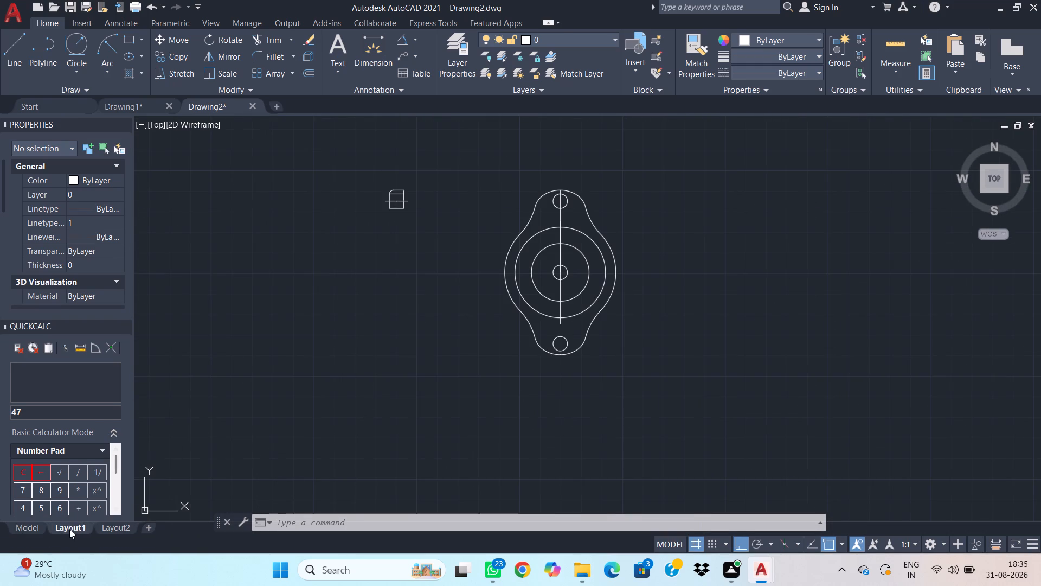
scroll(676, 336, down, 1)
scroll(719, 351, up, 1)
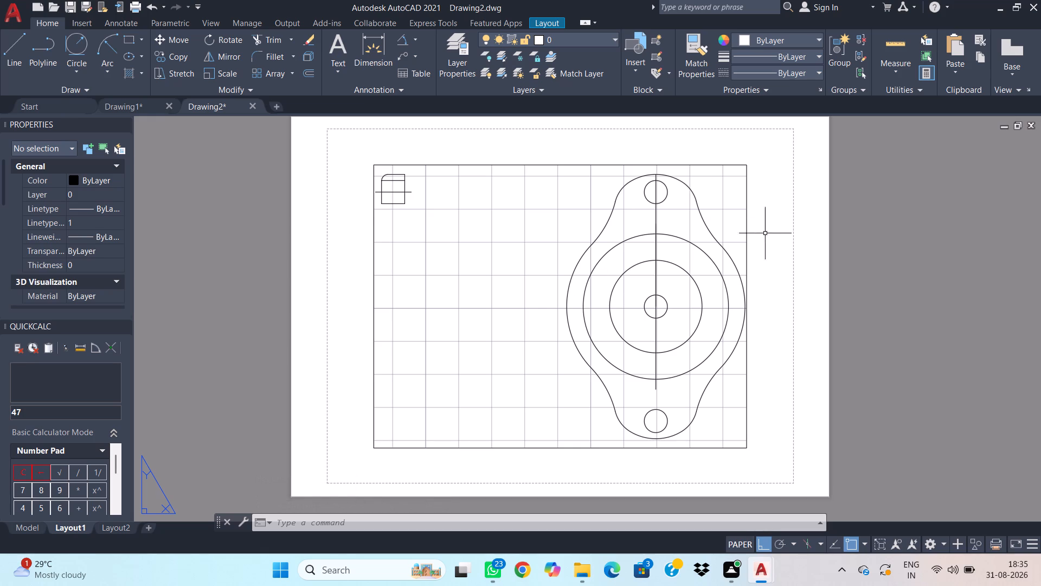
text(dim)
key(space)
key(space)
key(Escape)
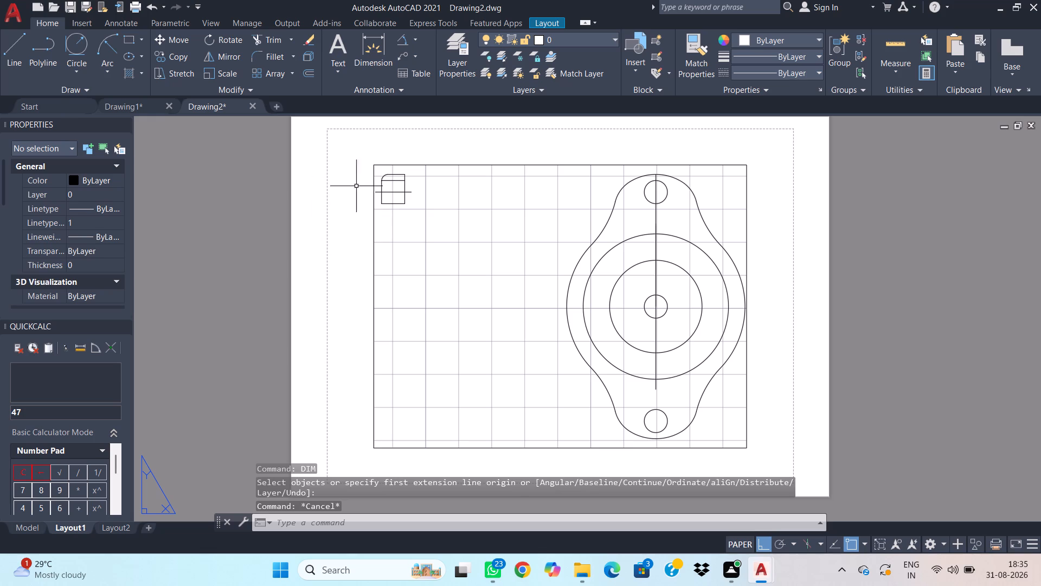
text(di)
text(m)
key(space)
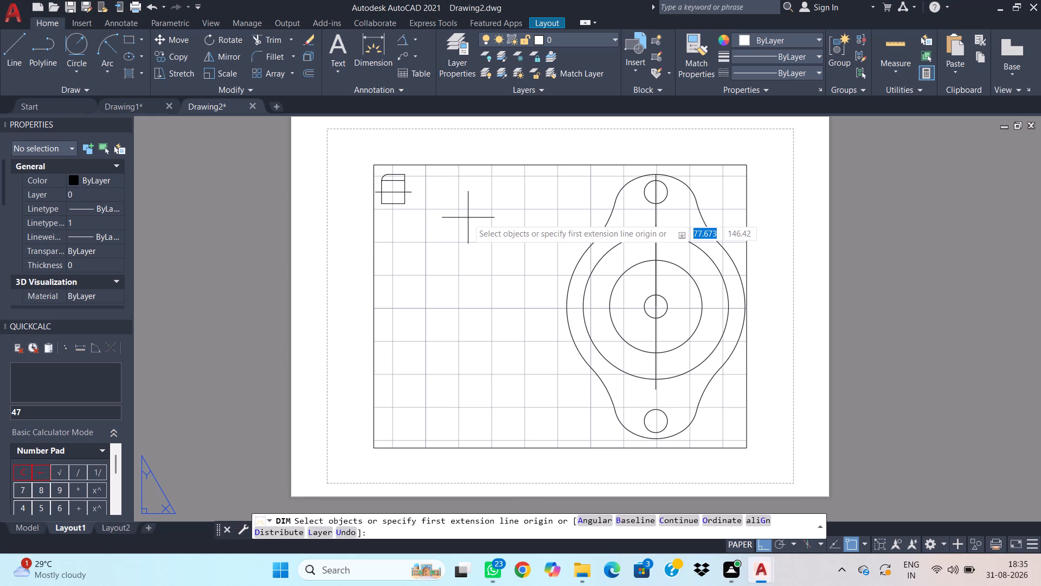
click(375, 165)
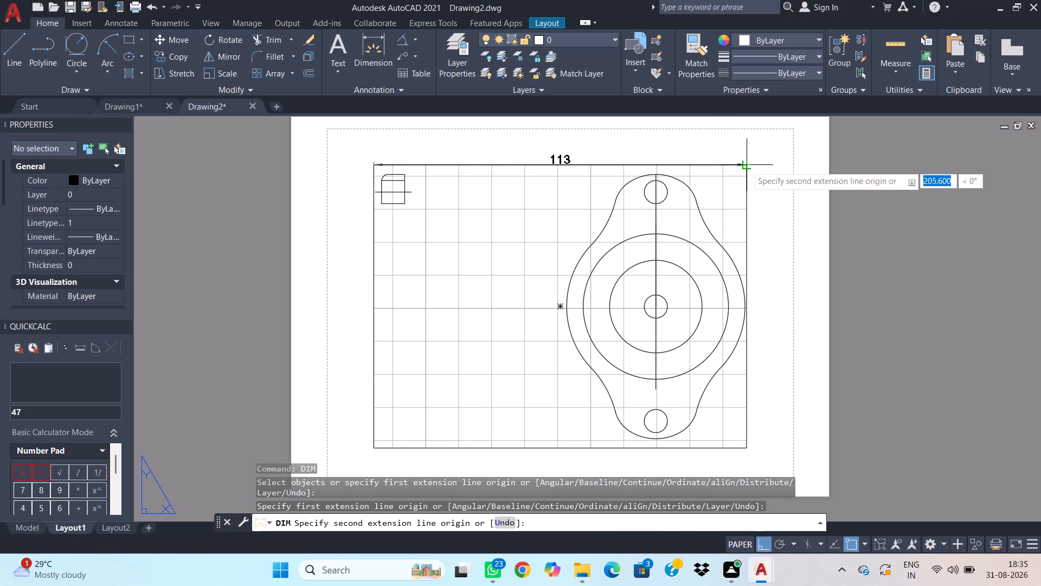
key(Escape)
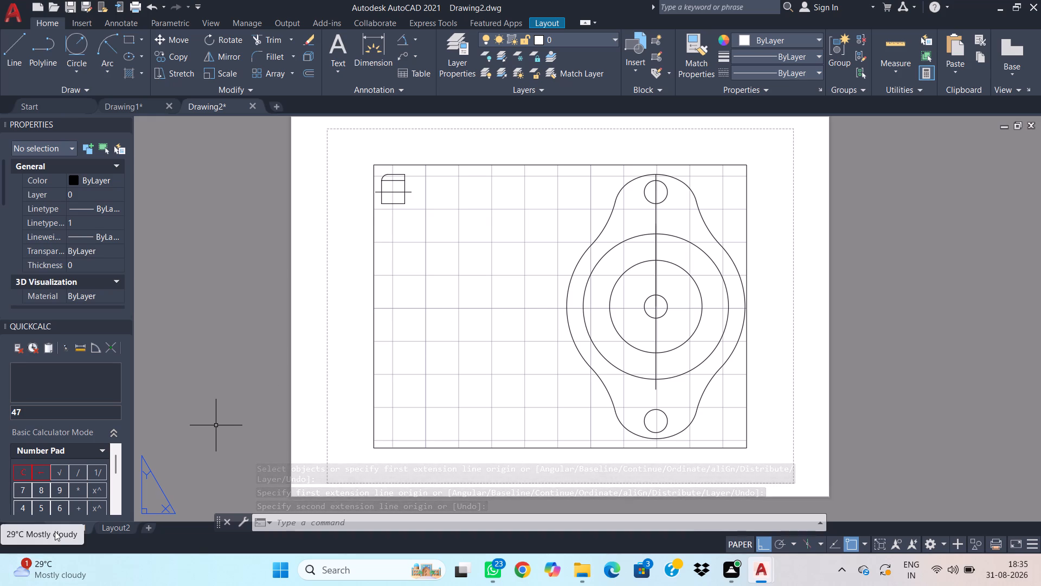
Open the single-sheet plot settings for Layout1.
right_click(87, 526)
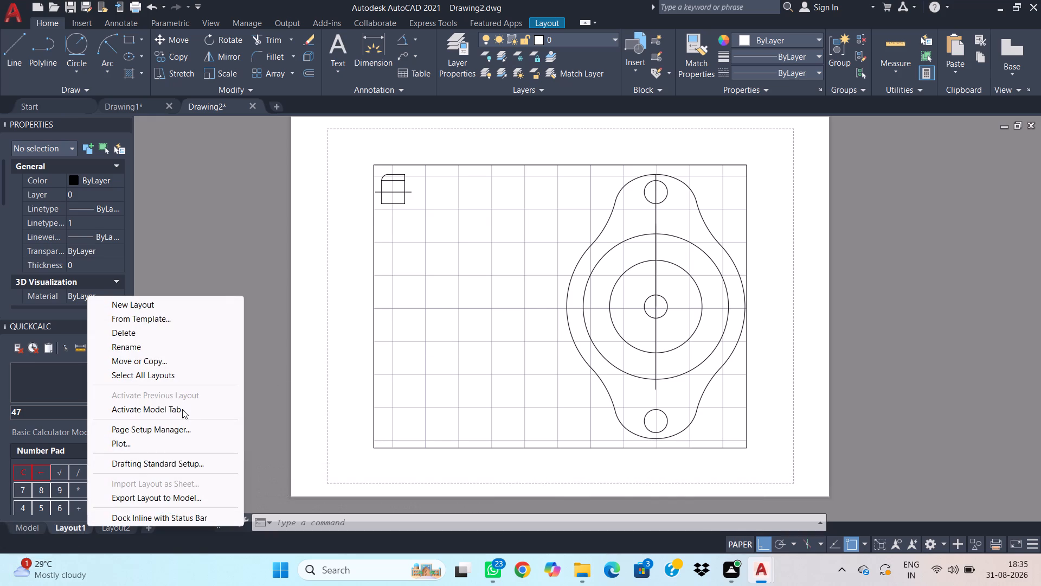
click(171, 436)
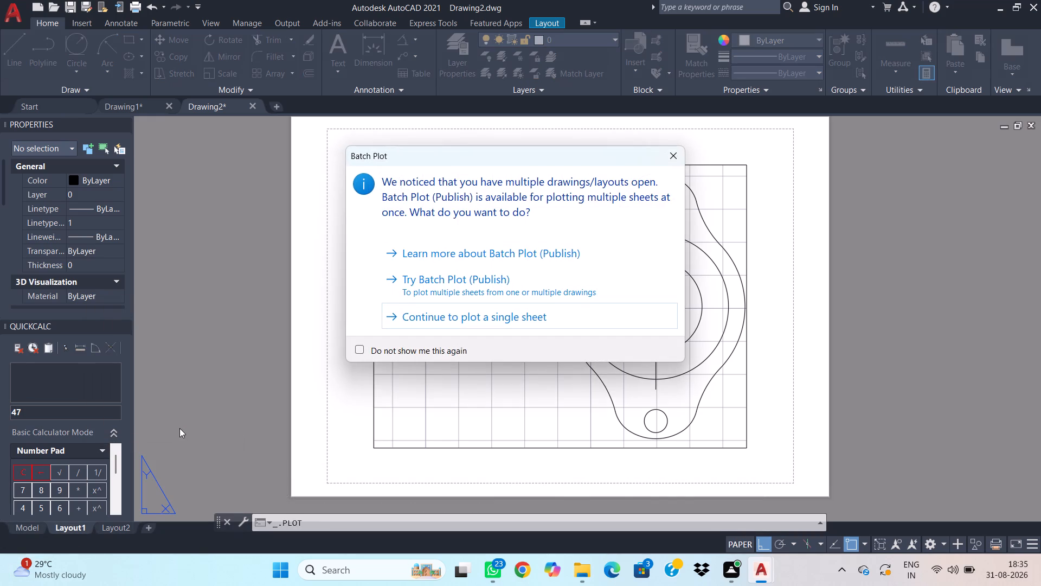
key(Escape)
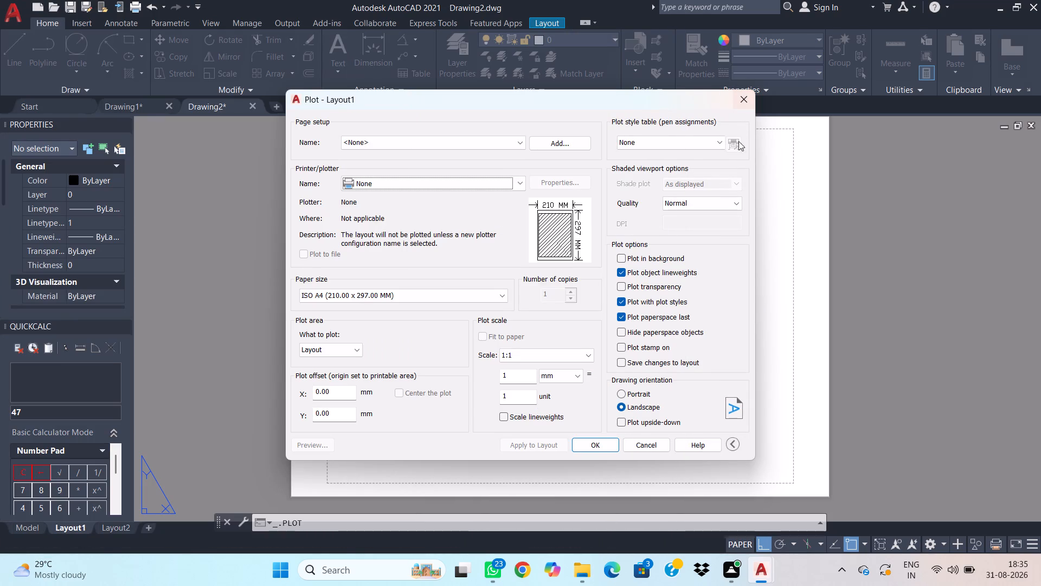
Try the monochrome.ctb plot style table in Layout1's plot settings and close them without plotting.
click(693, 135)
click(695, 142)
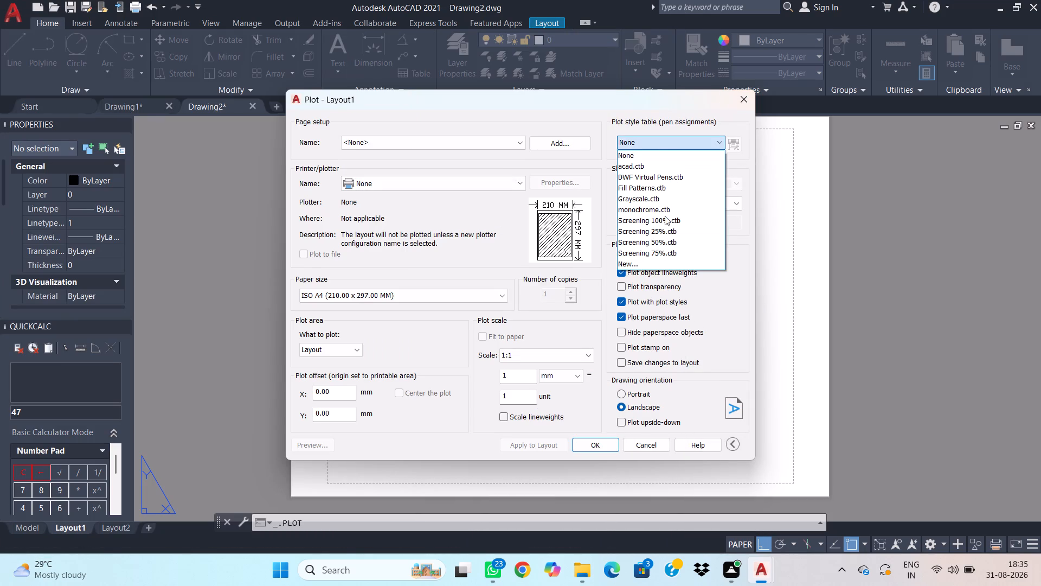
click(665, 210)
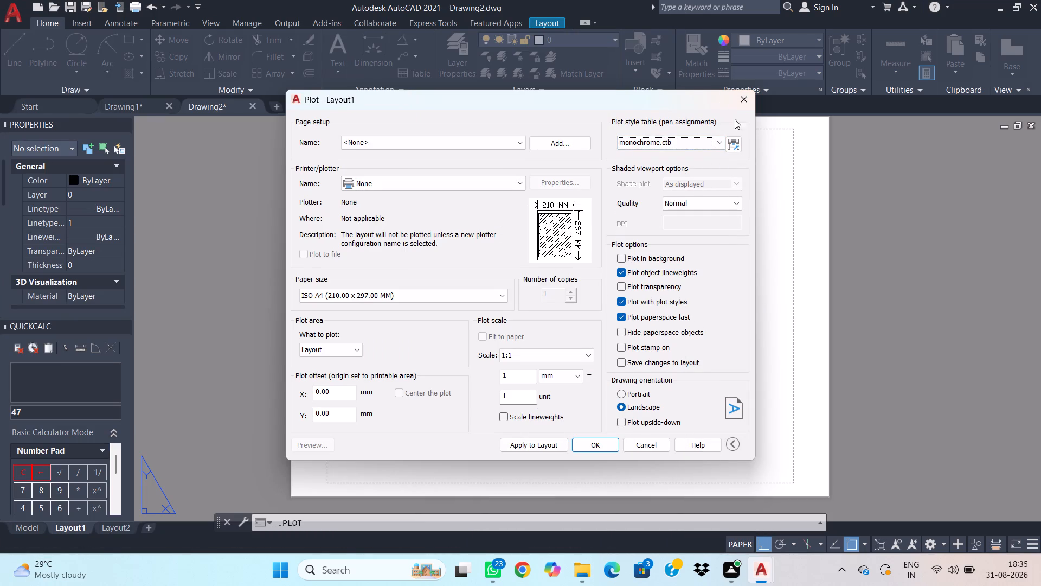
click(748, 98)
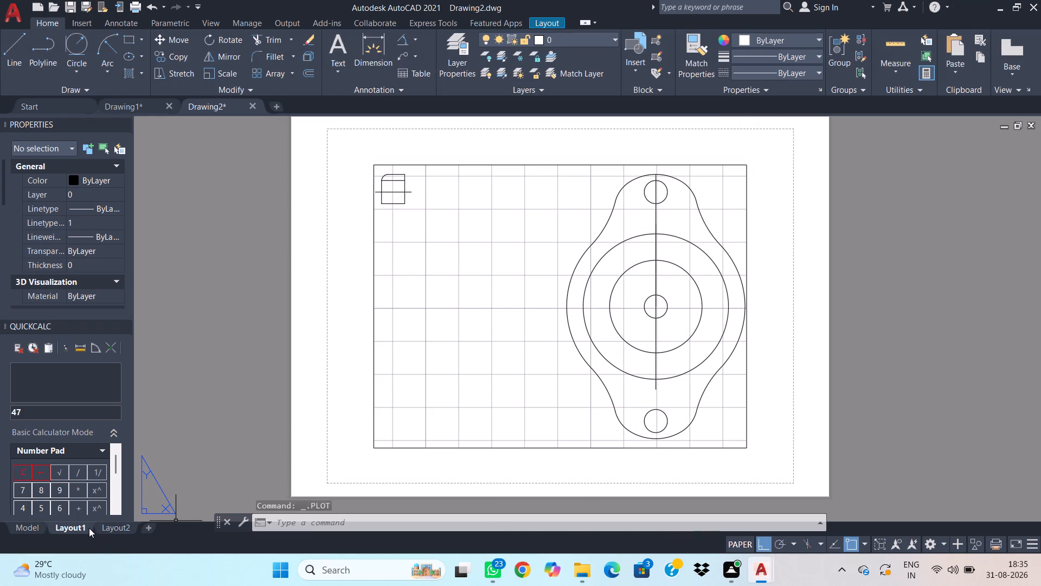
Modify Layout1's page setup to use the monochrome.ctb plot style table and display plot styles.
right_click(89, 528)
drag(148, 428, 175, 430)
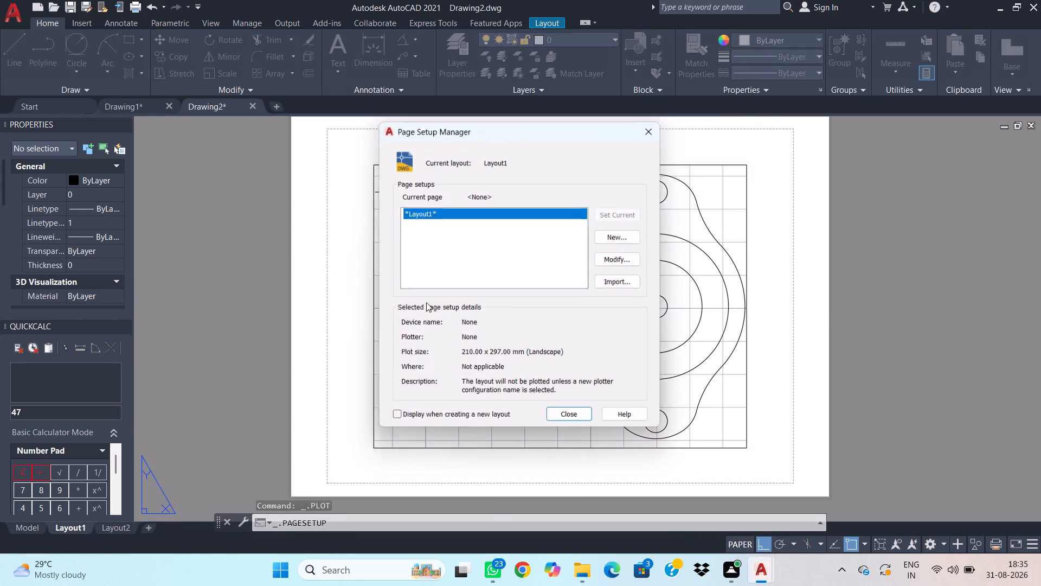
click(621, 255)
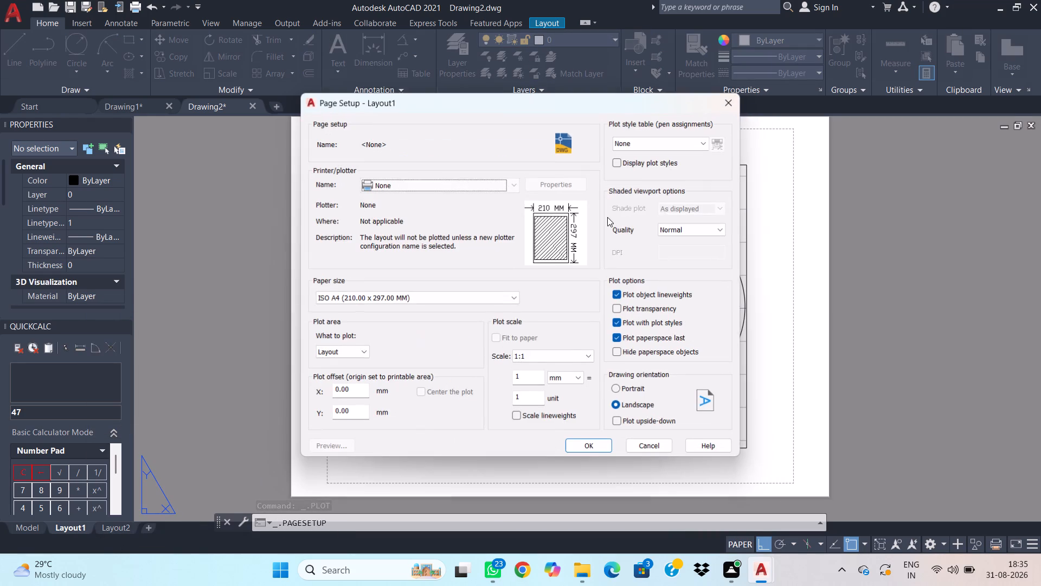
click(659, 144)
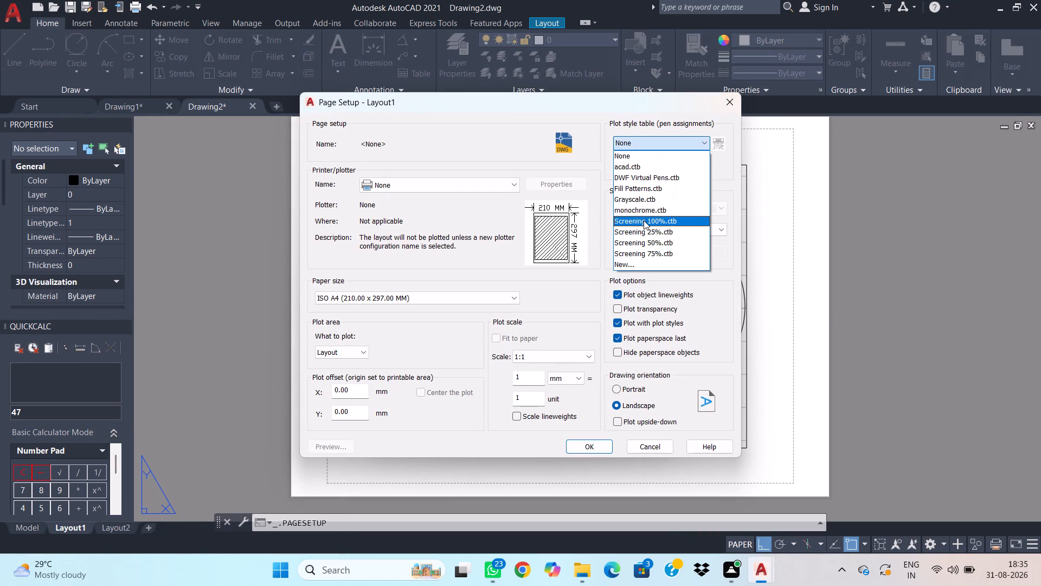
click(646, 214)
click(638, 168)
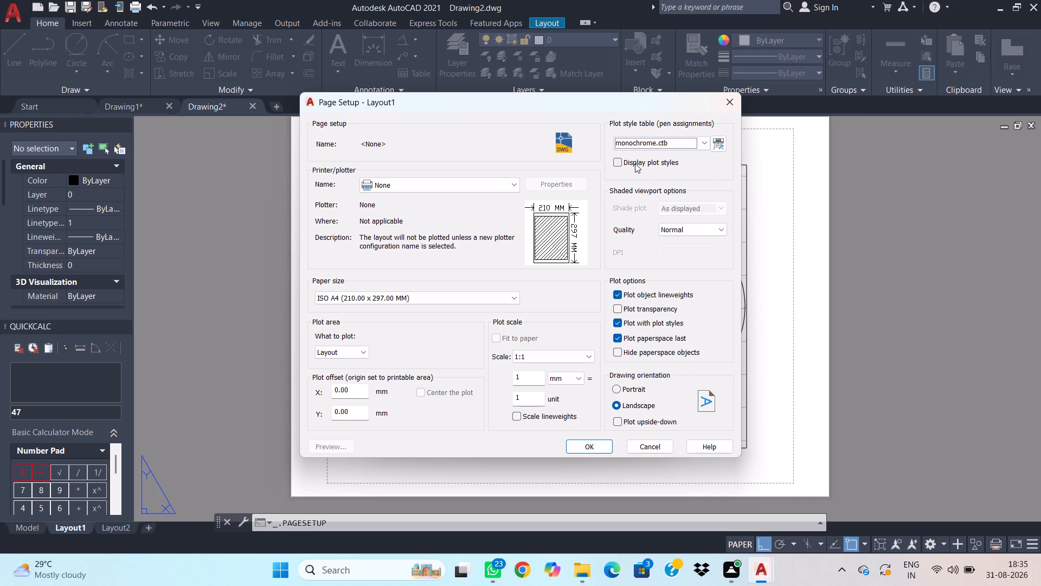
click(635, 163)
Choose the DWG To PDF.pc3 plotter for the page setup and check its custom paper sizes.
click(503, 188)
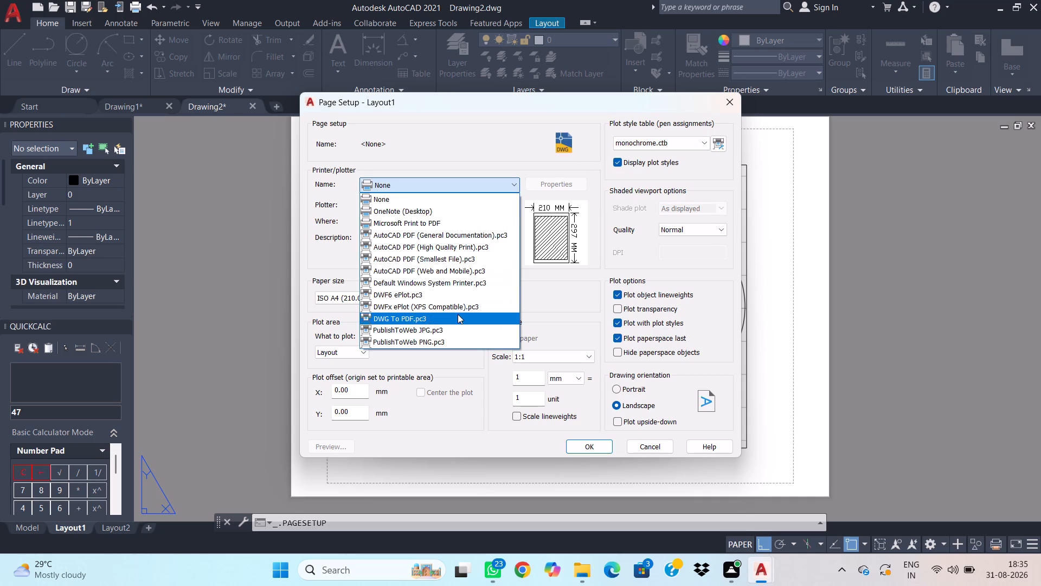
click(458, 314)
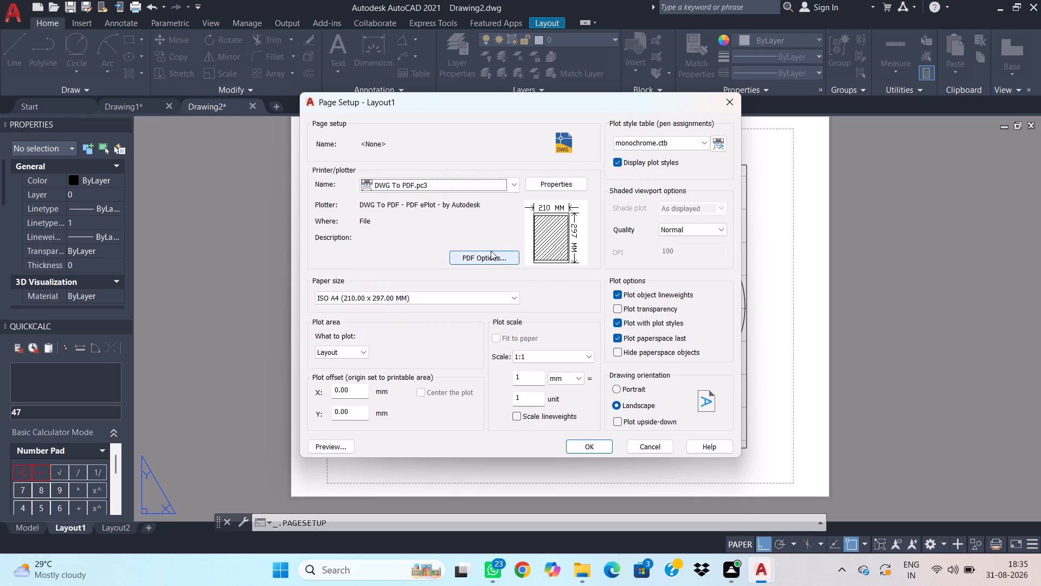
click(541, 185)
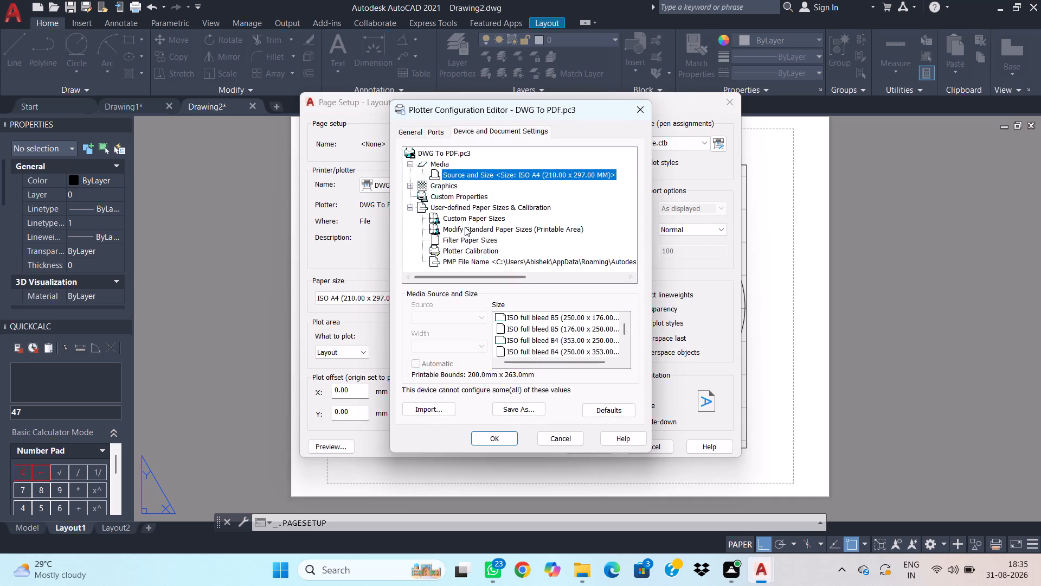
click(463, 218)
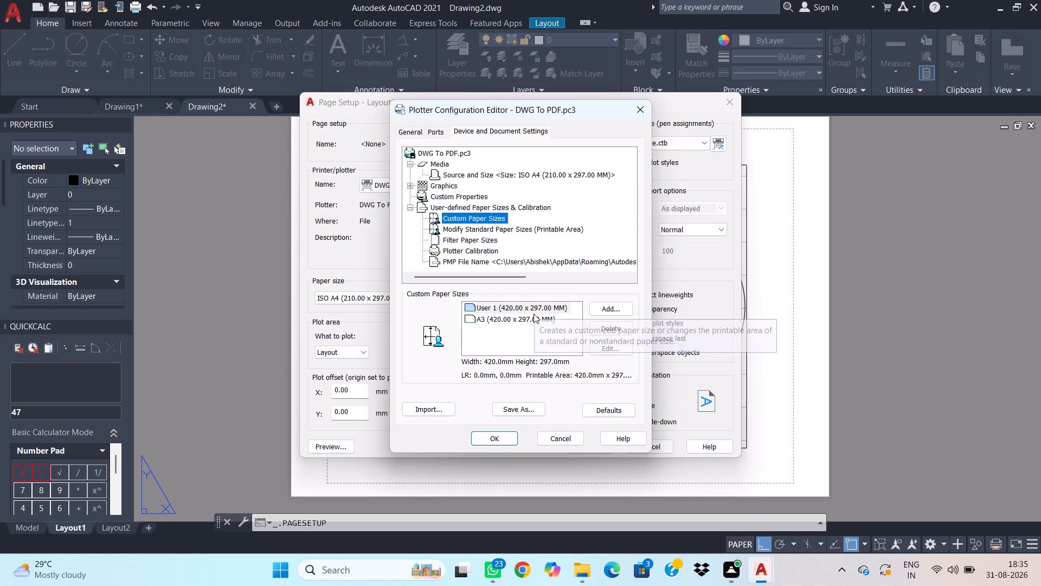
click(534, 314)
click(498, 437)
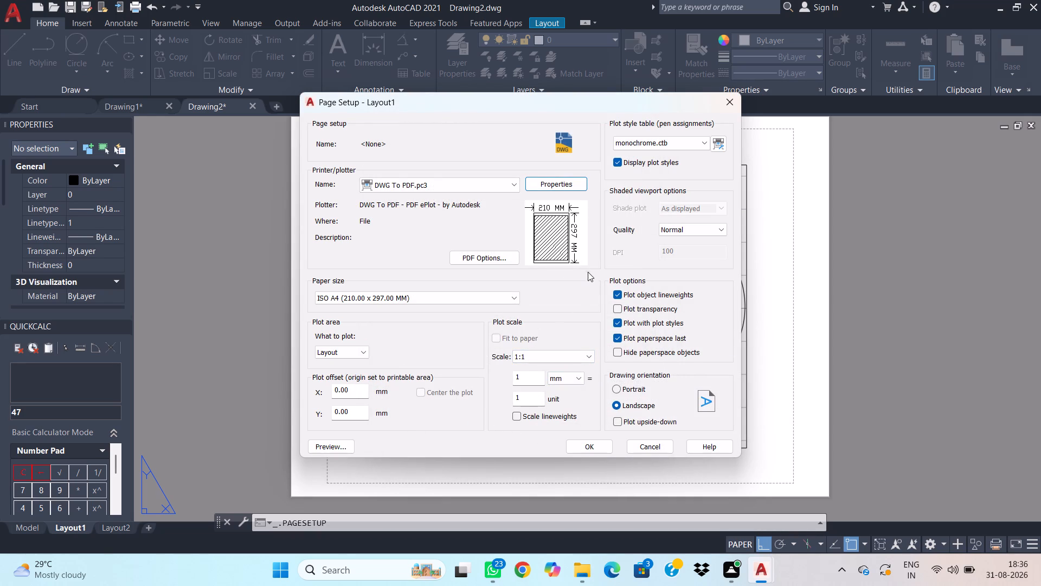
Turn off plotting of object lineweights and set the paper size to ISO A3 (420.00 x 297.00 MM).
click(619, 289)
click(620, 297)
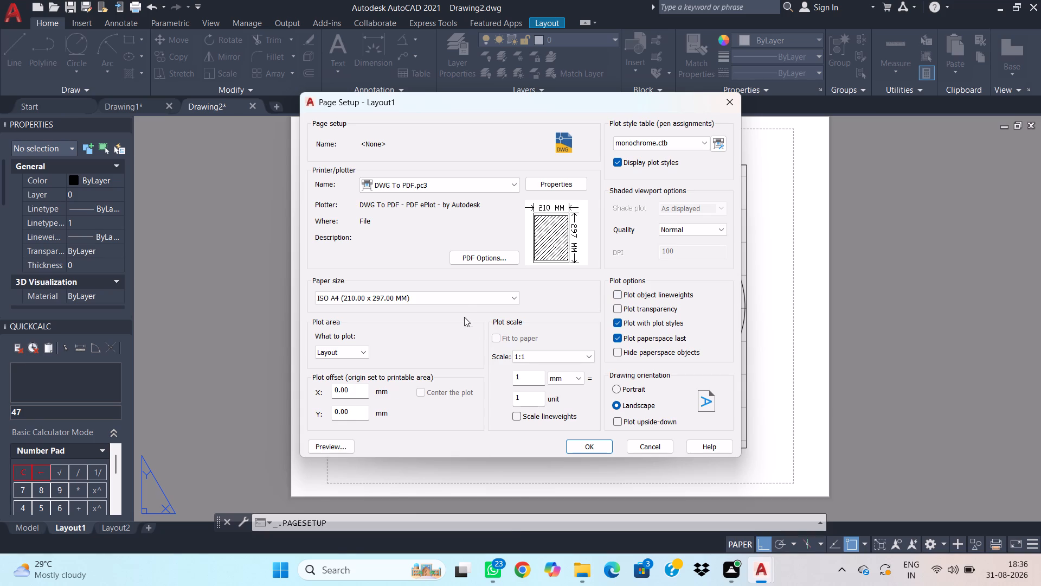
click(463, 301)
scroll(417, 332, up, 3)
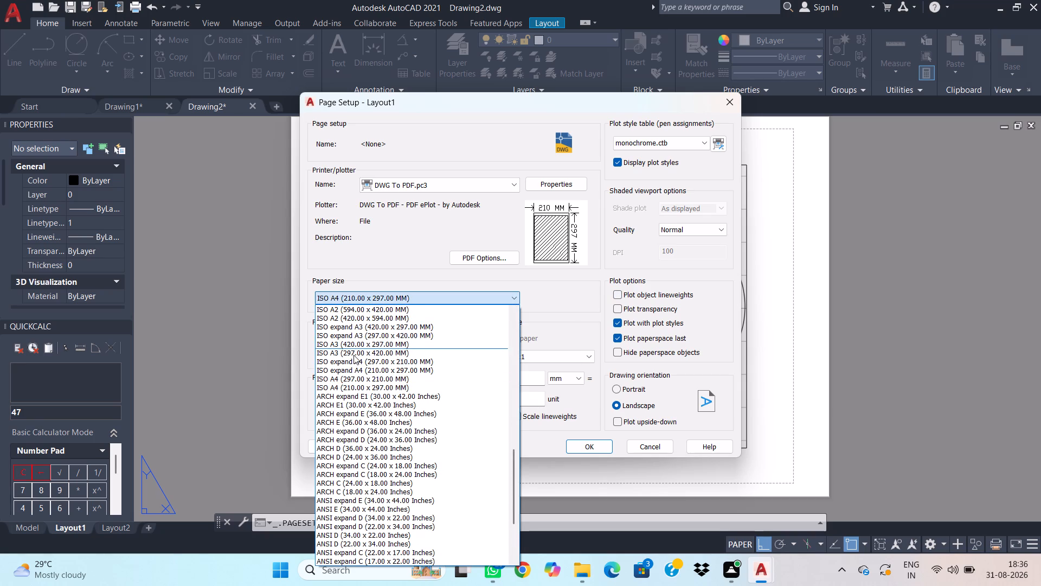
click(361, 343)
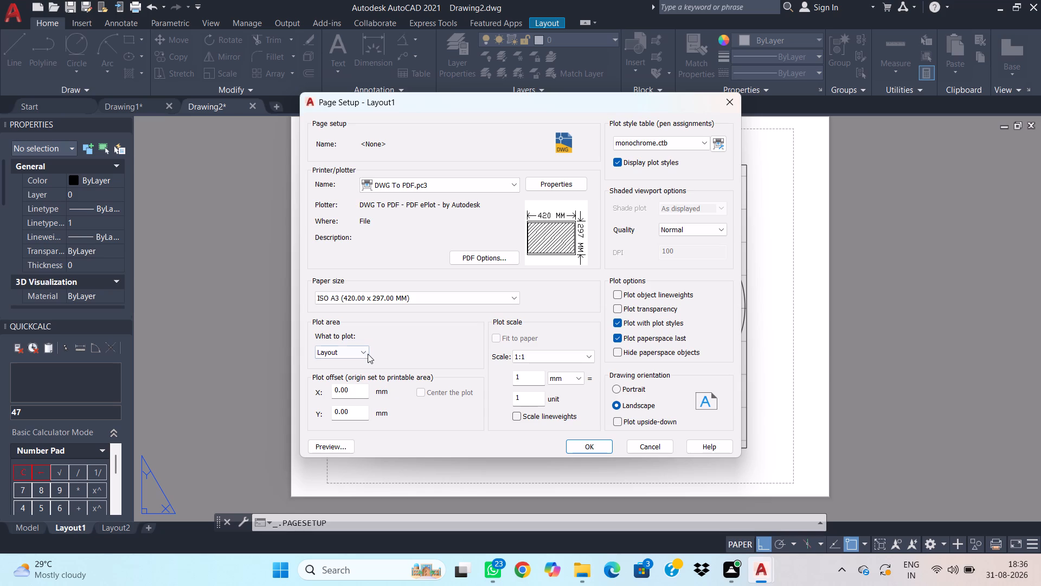
Preview how Layout1 plots on the A3 paper.
click(336, 442)
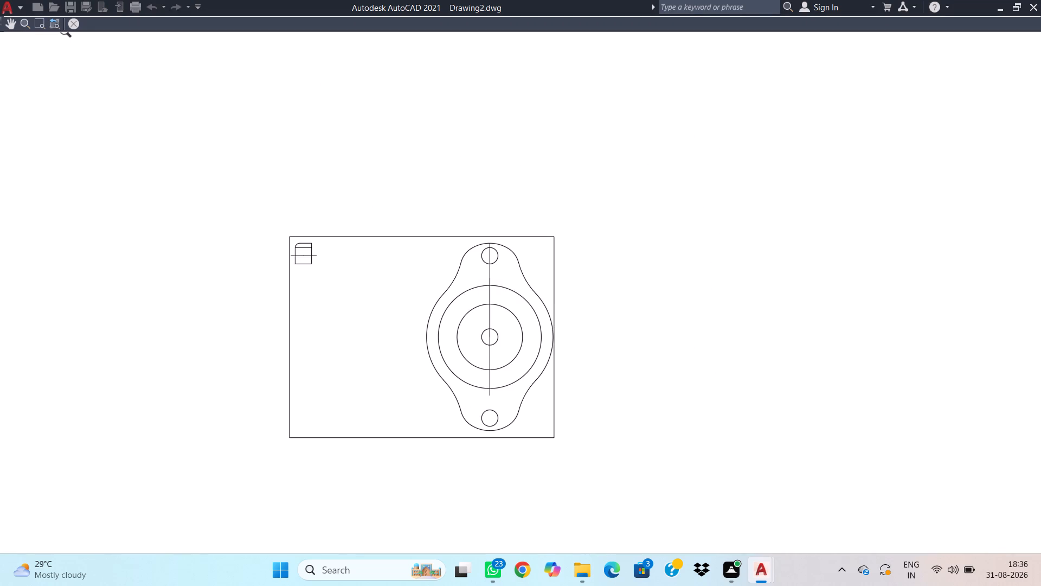
click(75, 22)
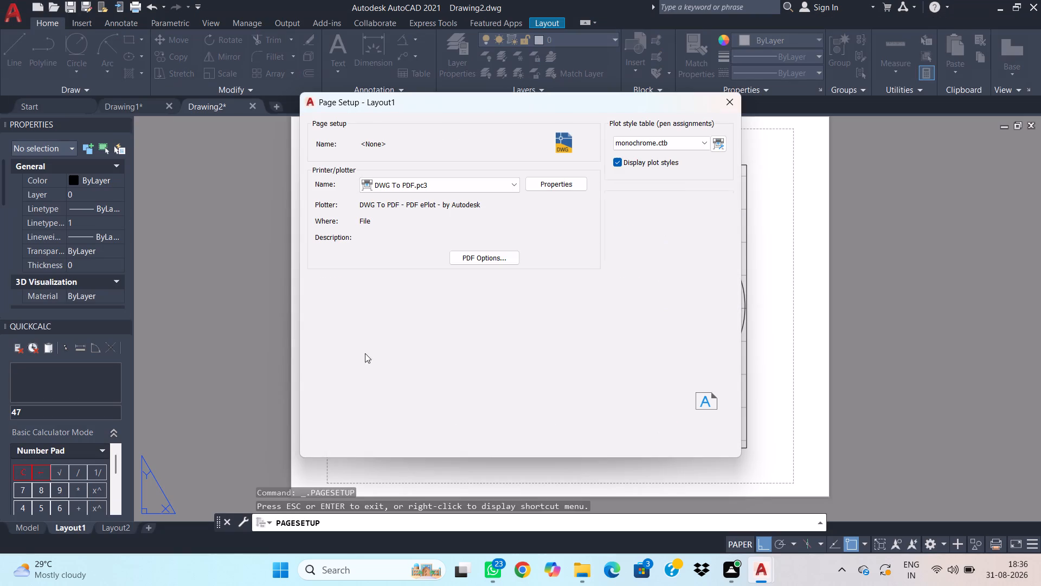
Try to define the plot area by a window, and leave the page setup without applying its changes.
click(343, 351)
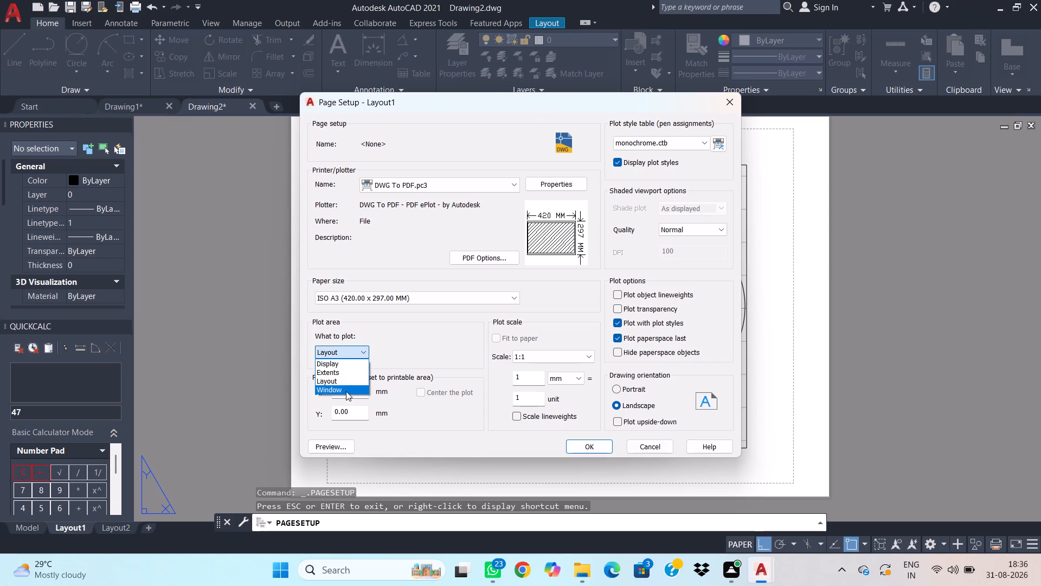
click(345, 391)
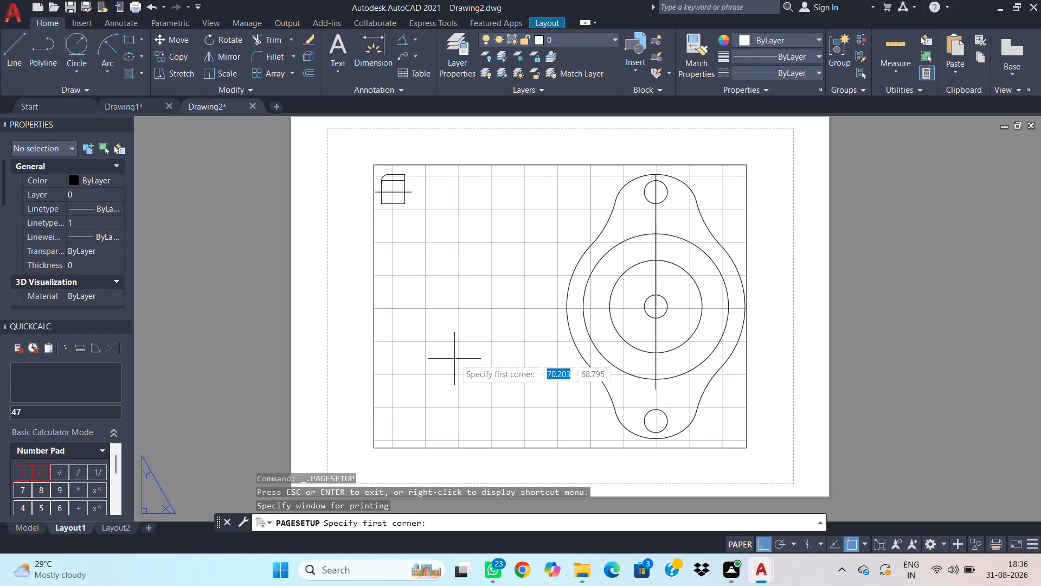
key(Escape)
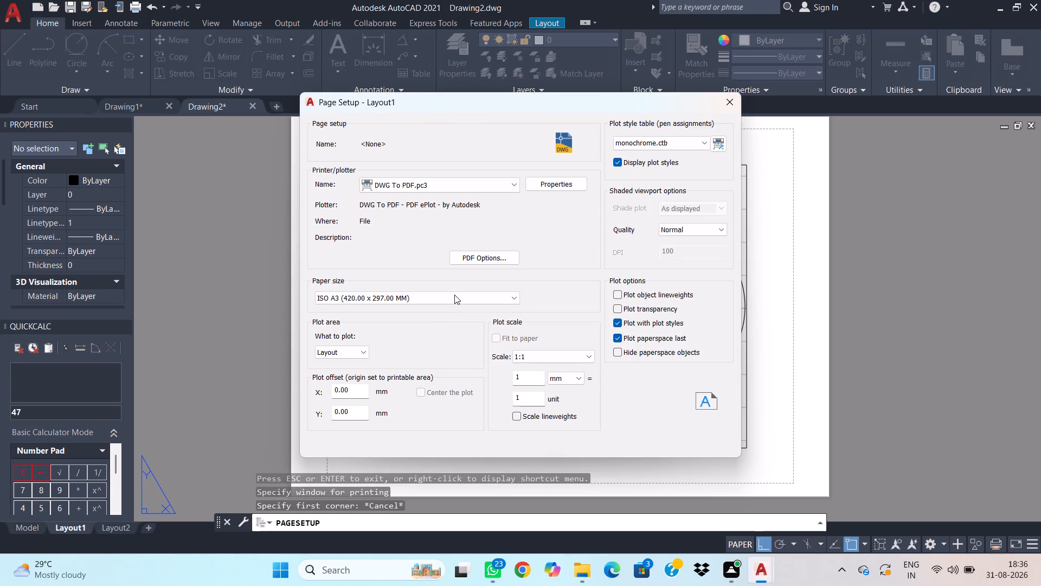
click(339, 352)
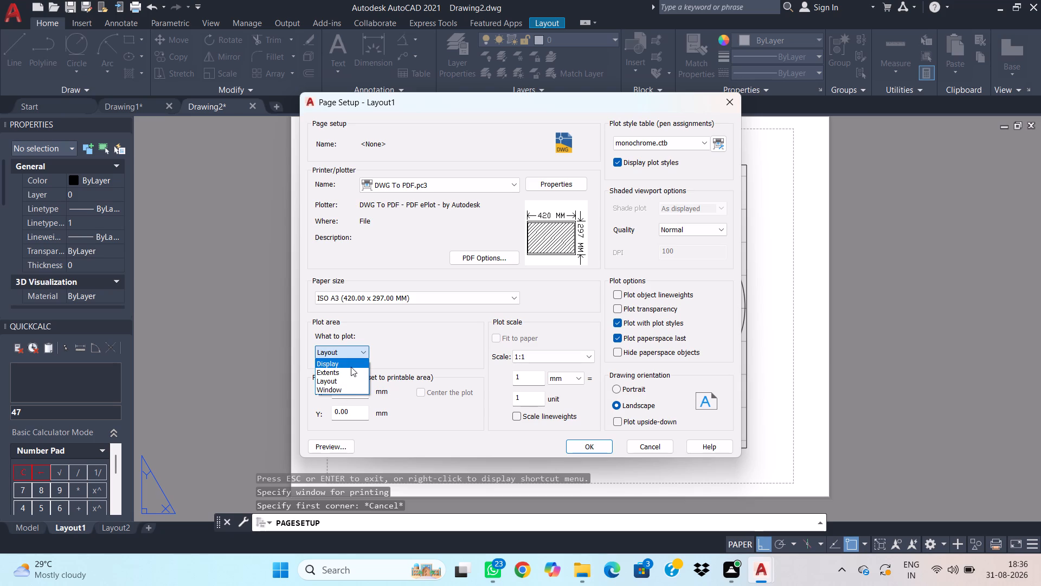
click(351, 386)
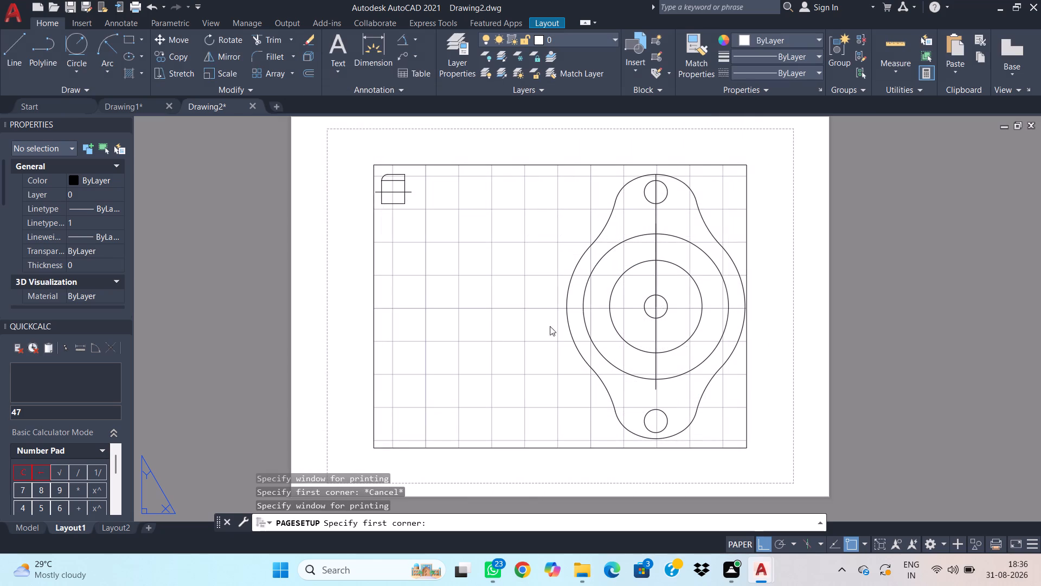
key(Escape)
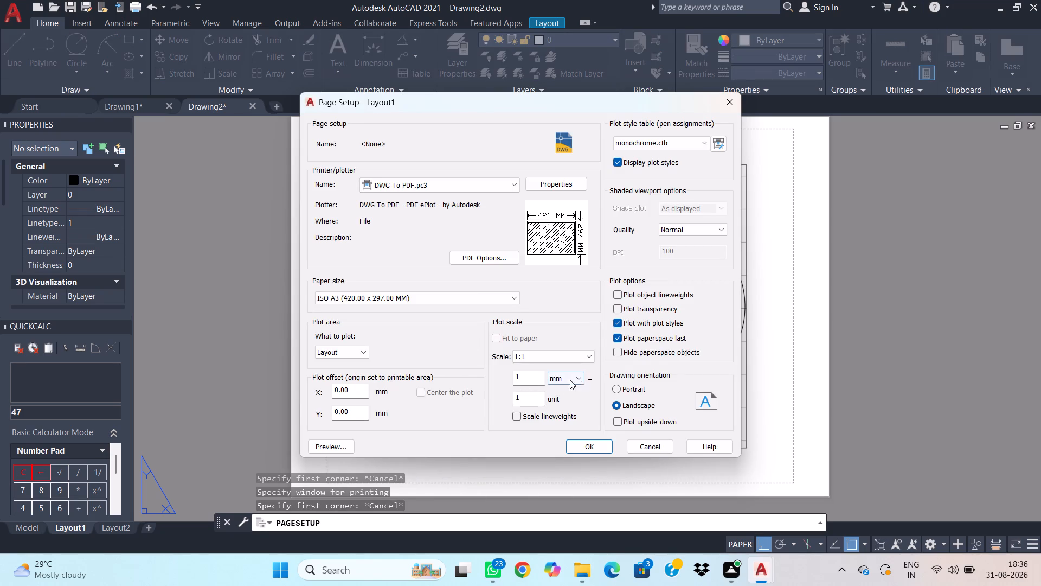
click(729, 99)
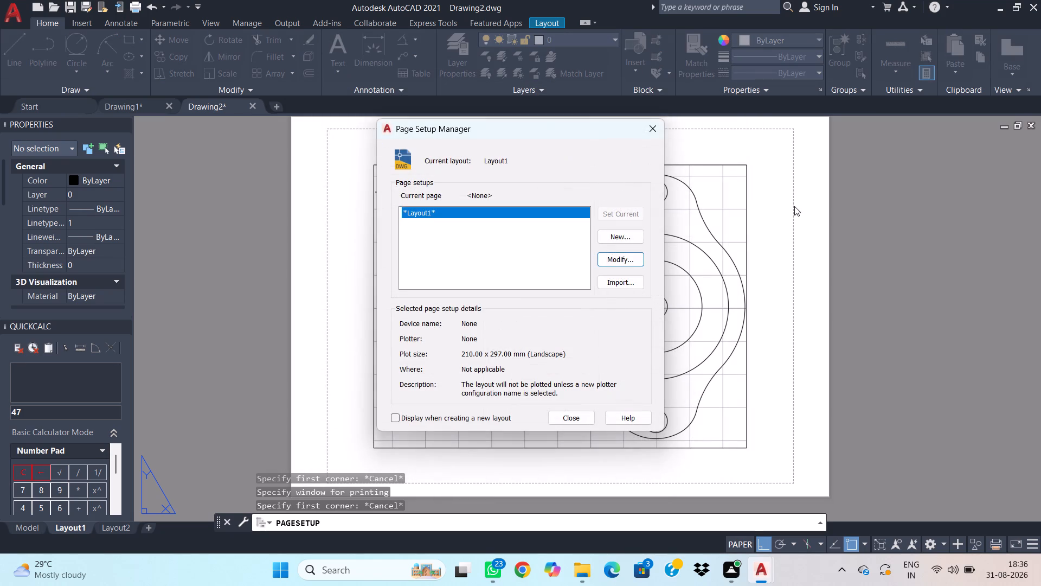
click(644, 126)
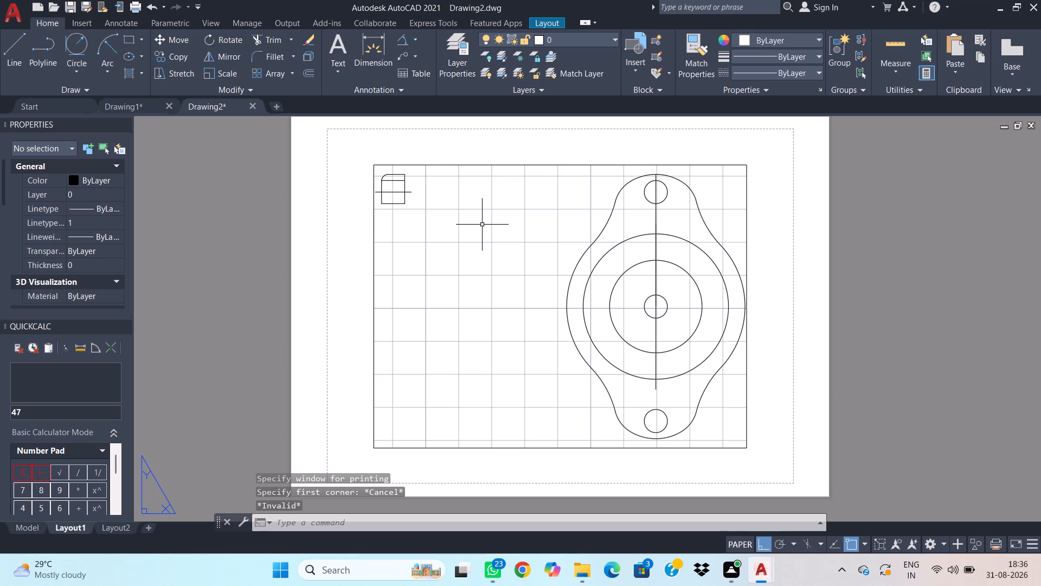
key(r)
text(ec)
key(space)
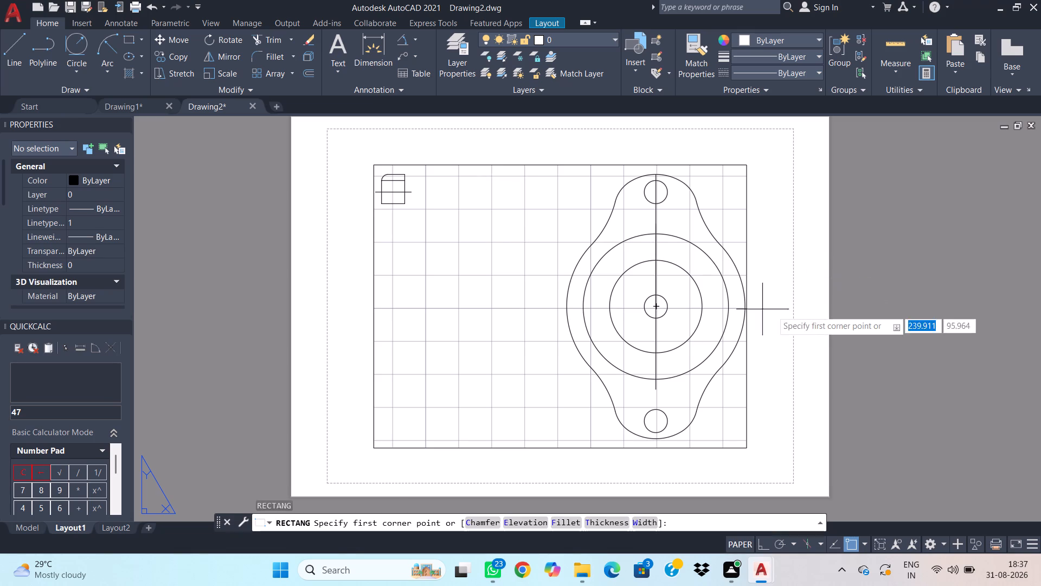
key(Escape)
Delete the existing viewport showing the part from the Layout1 sheet.
drag(772, 463, 756, 436)
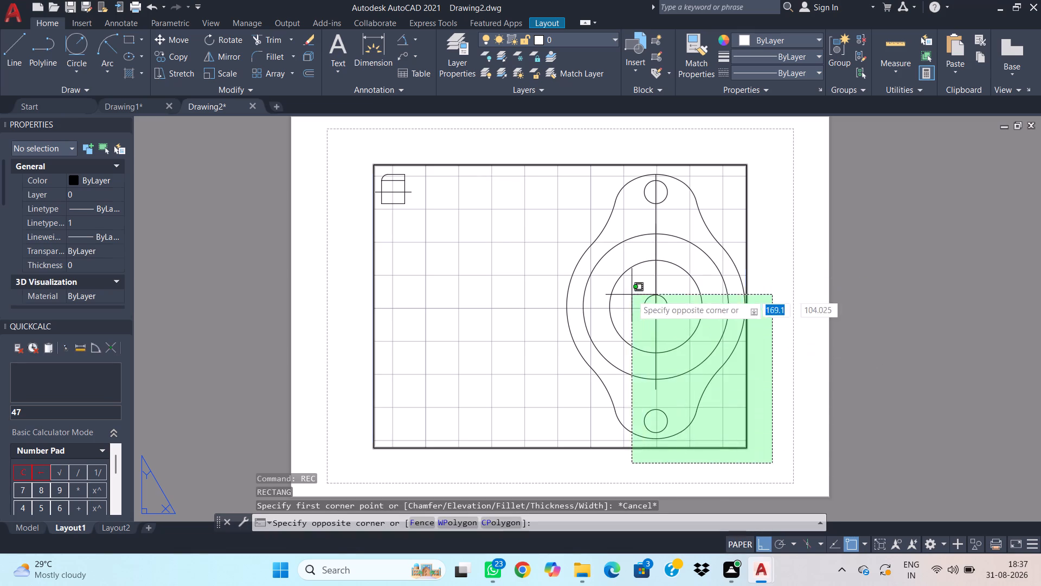
click(632, 295)
key(Delete)
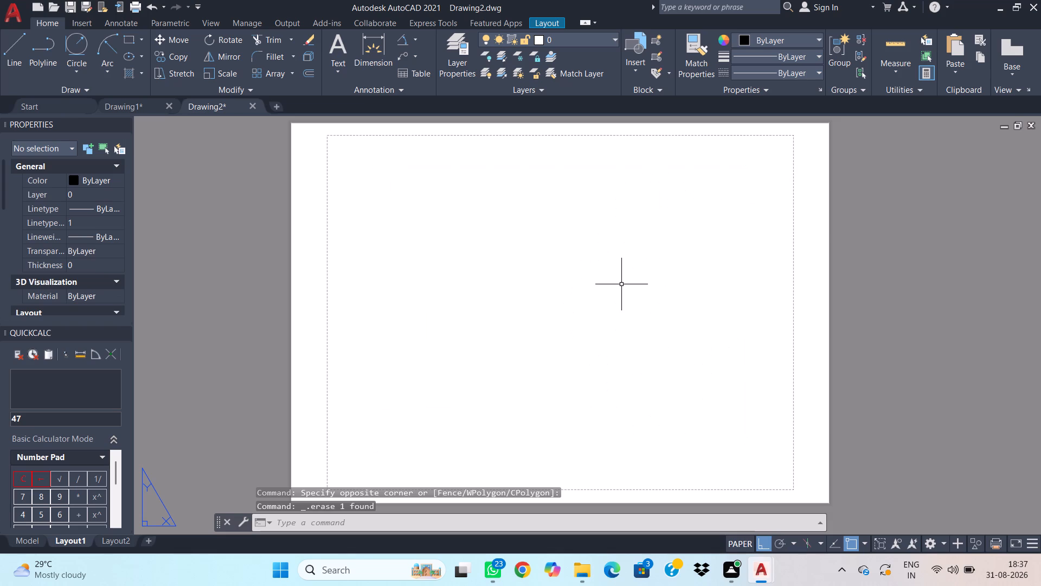
Draw a 420 by 217 rectangle in the empty paper space beside the Layout1 sheet.
text(re)
text(c)
key(space)
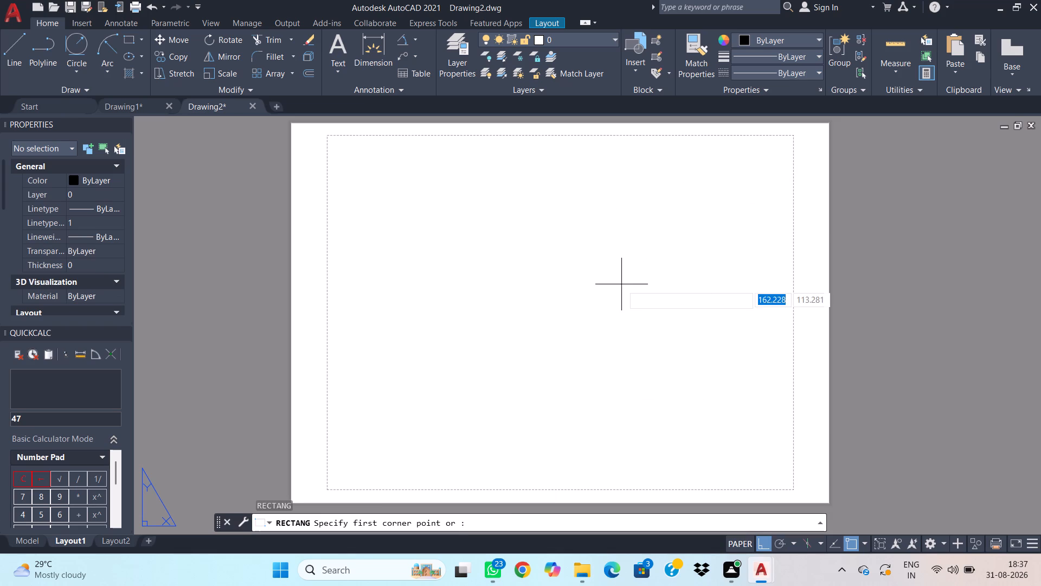
scroll(826, 253, down, 2)
middle_drag(834, 254, 551, 232)
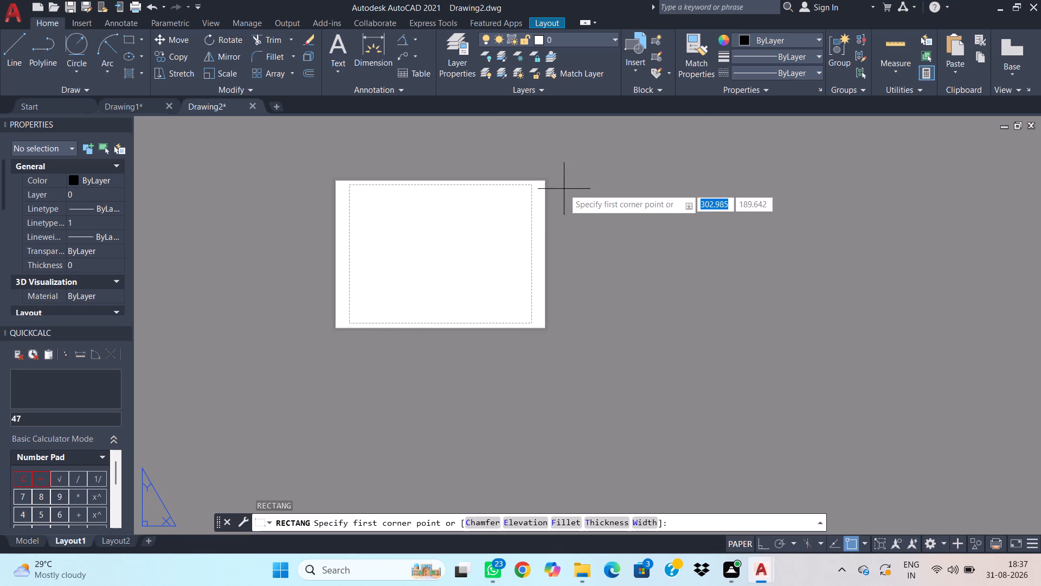
click(569, 180)
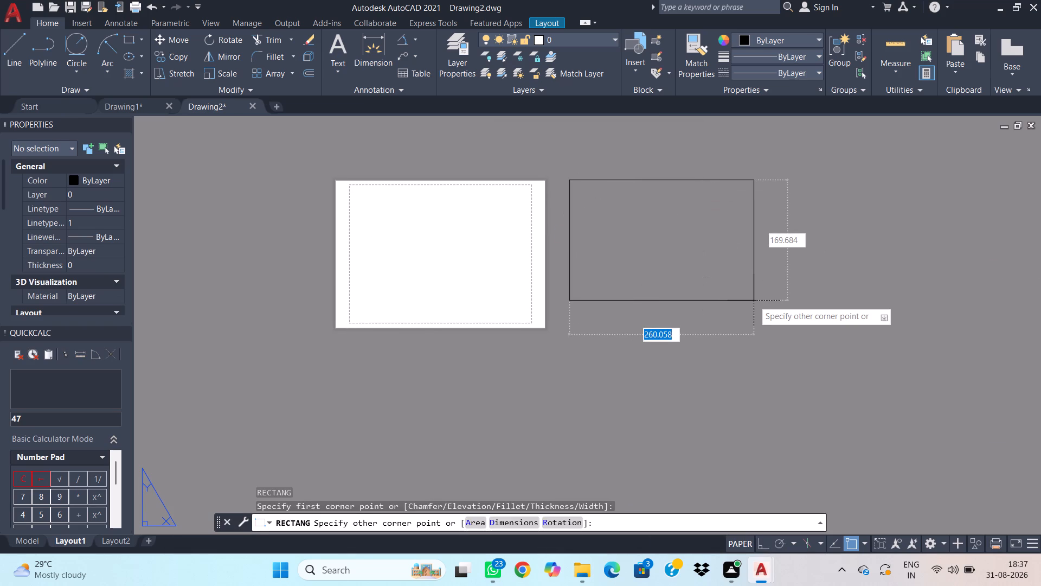
text(420)
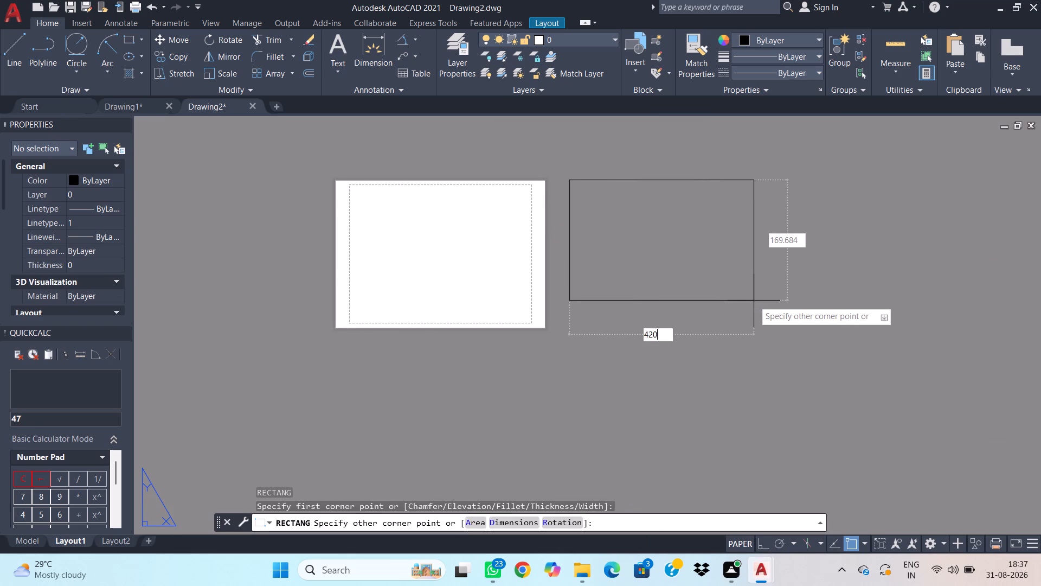
key(Tab)
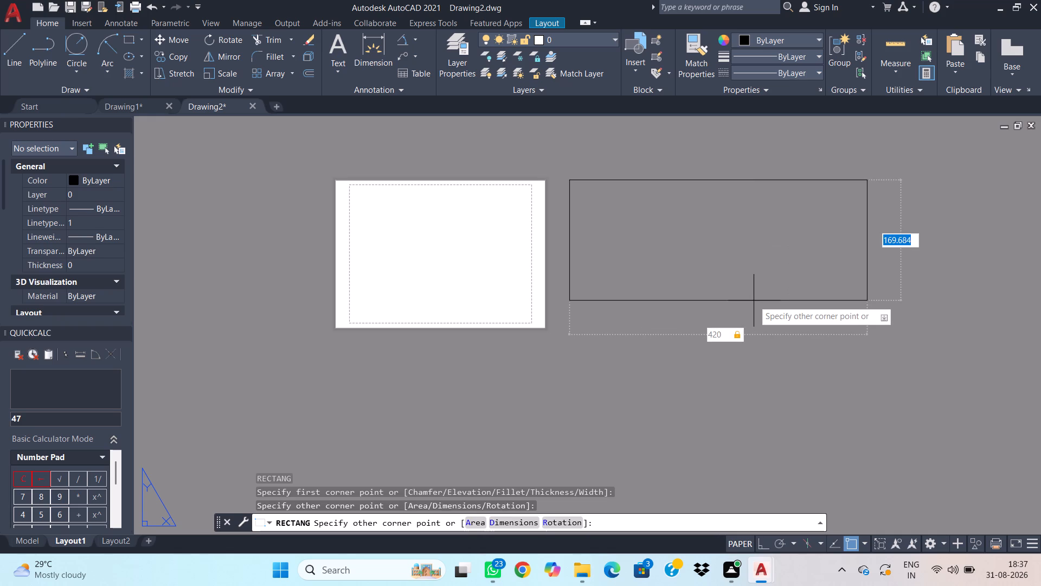
text(217)
key(Return)
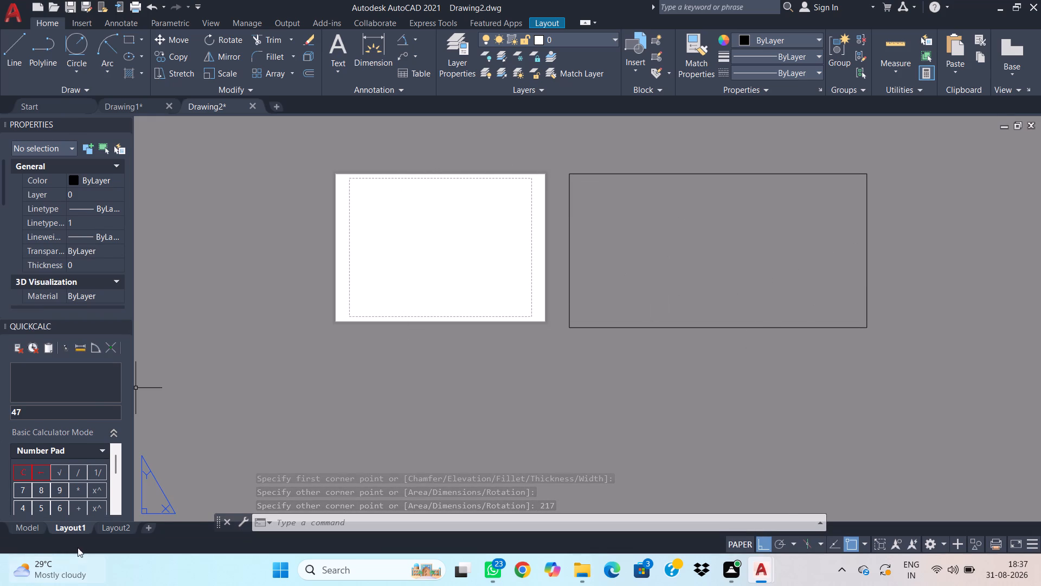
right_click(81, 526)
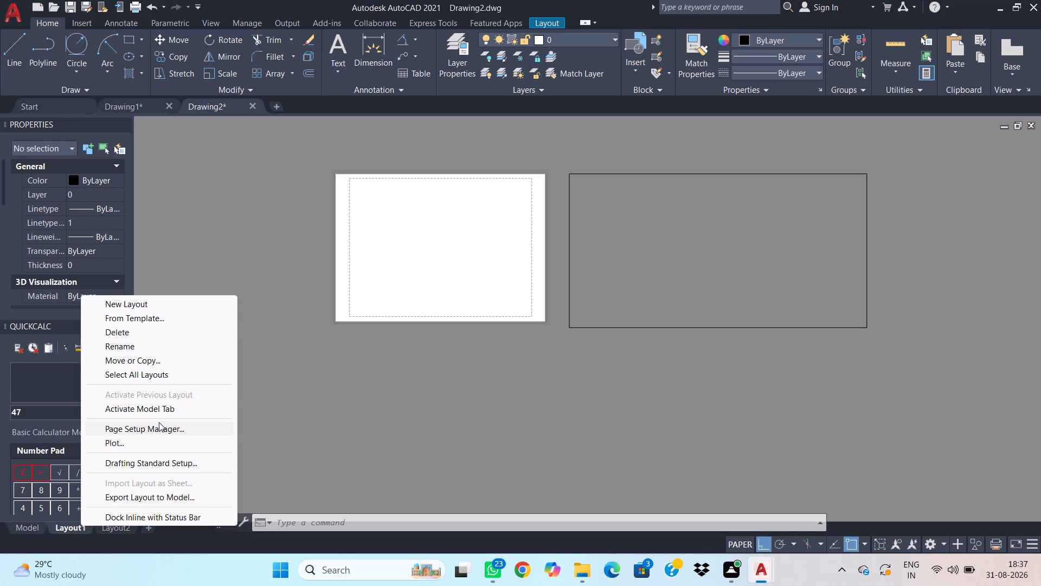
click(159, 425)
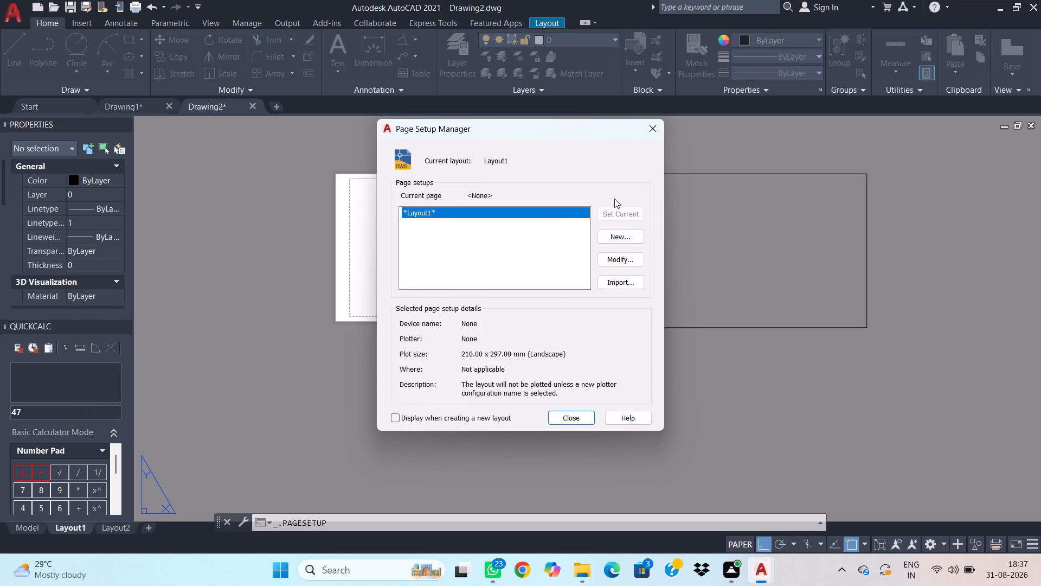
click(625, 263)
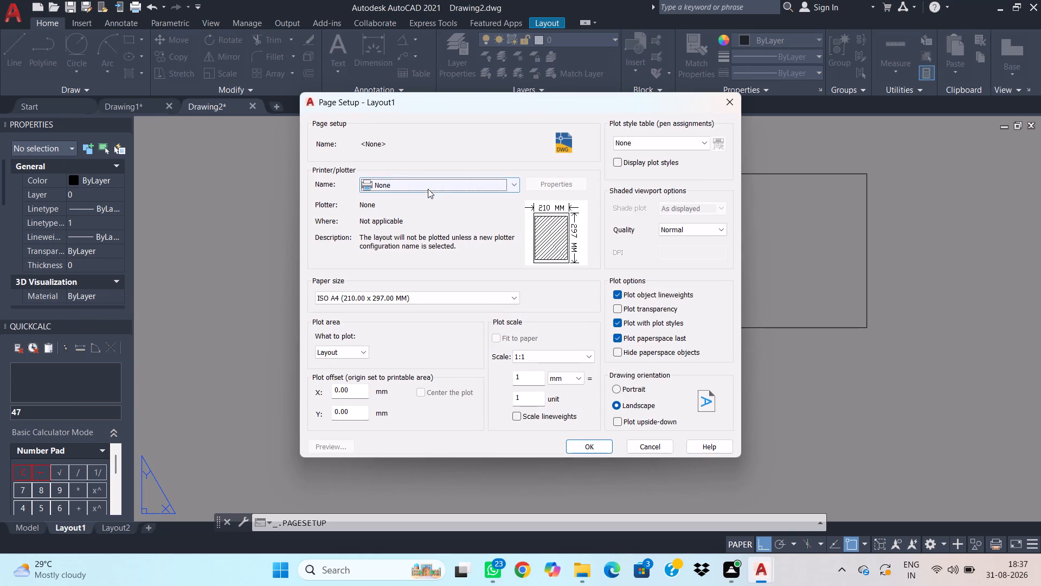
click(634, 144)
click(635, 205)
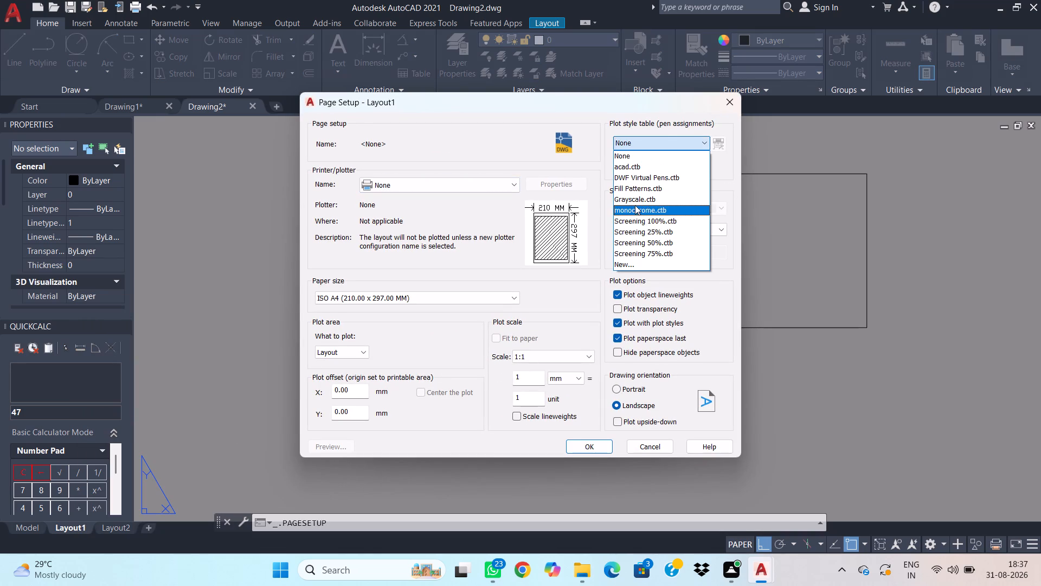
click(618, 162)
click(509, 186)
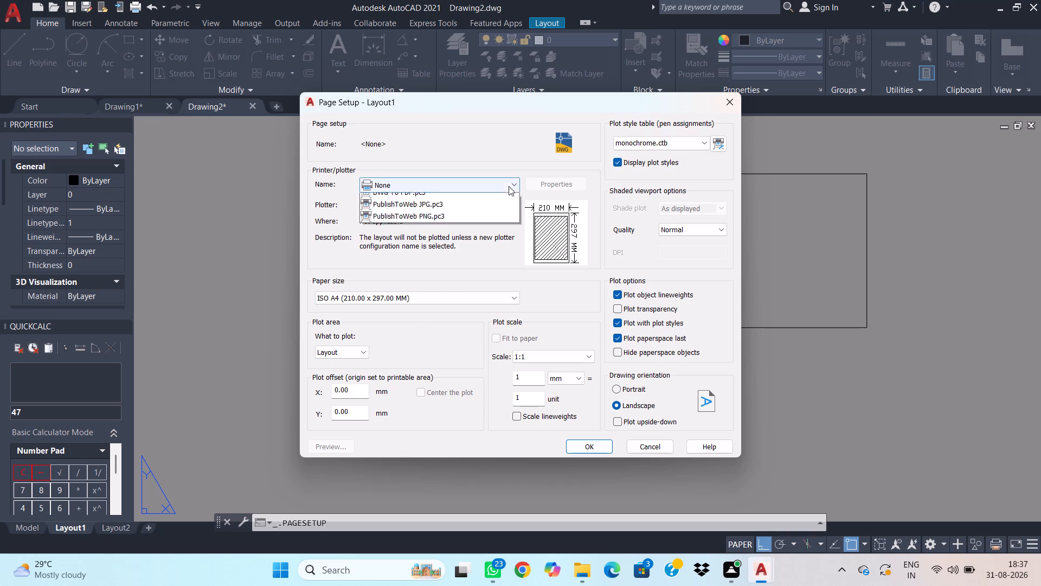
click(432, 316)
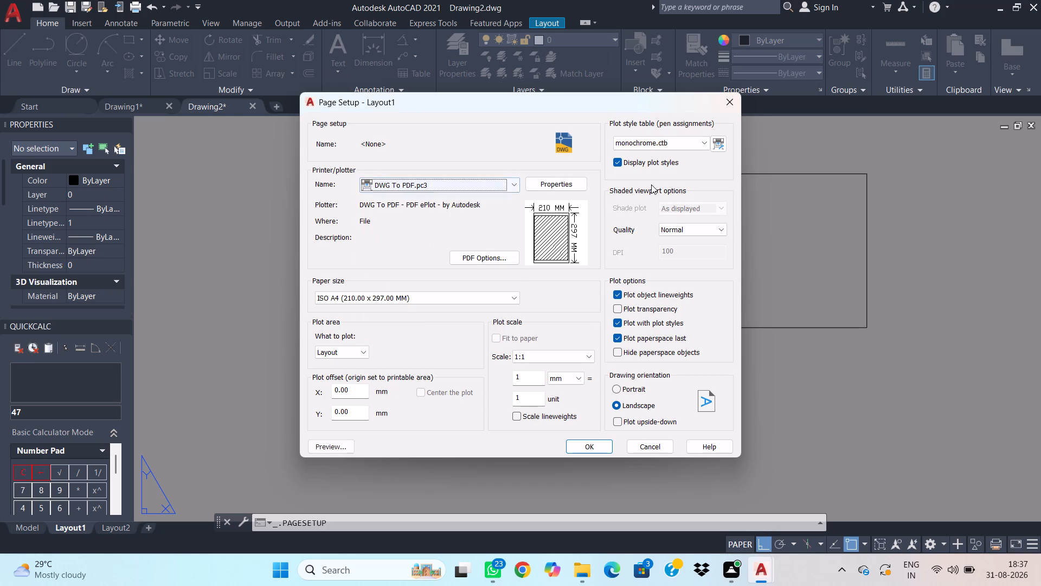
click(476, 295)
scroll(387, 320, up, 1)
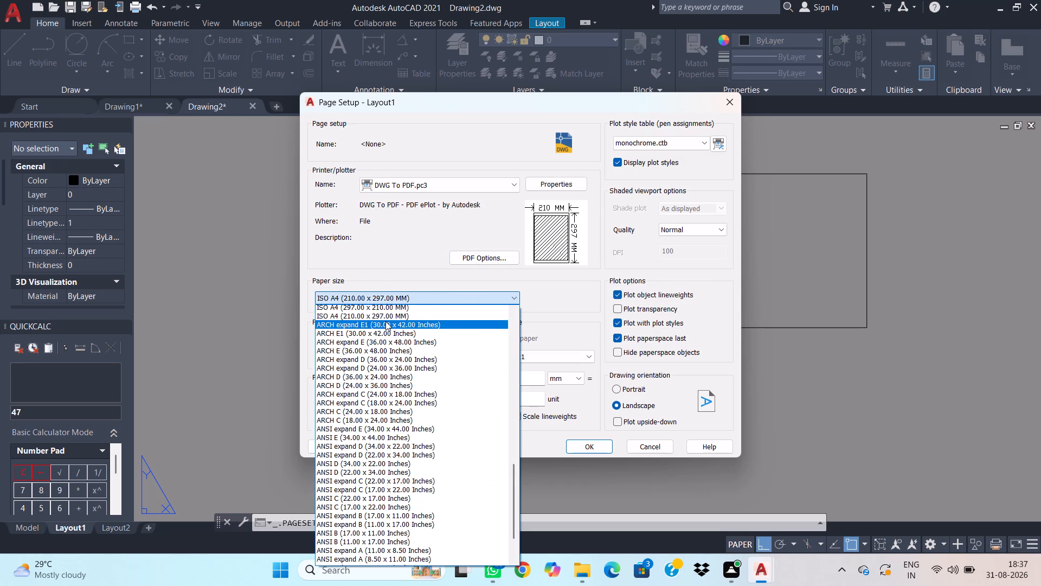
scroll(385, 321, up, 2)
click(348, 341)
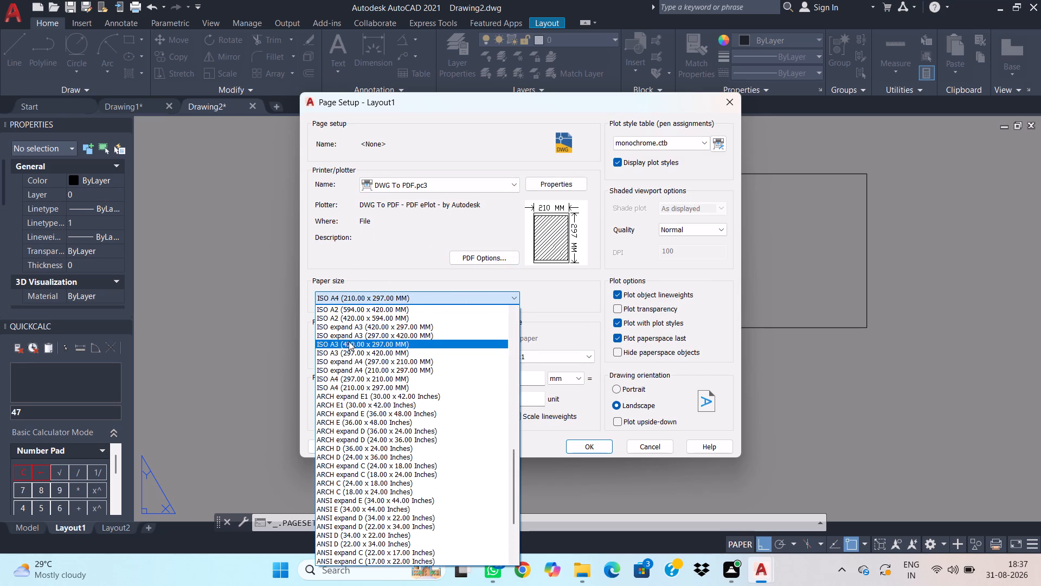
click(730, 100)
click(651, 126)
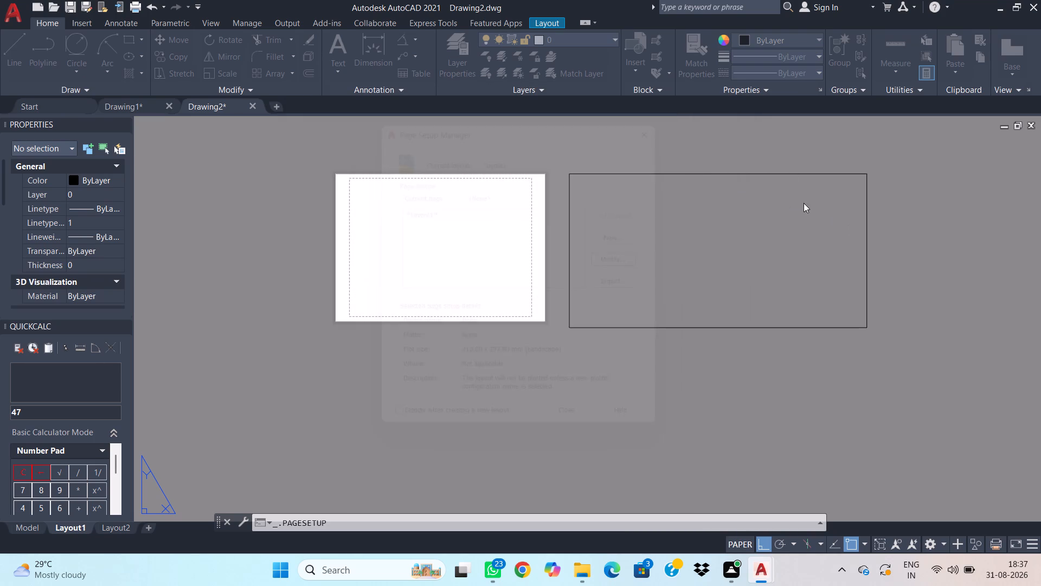
Delete the 420 by 217 rectangle beside the Layout1 sheet.
click(882, 328)
click(765, 220)
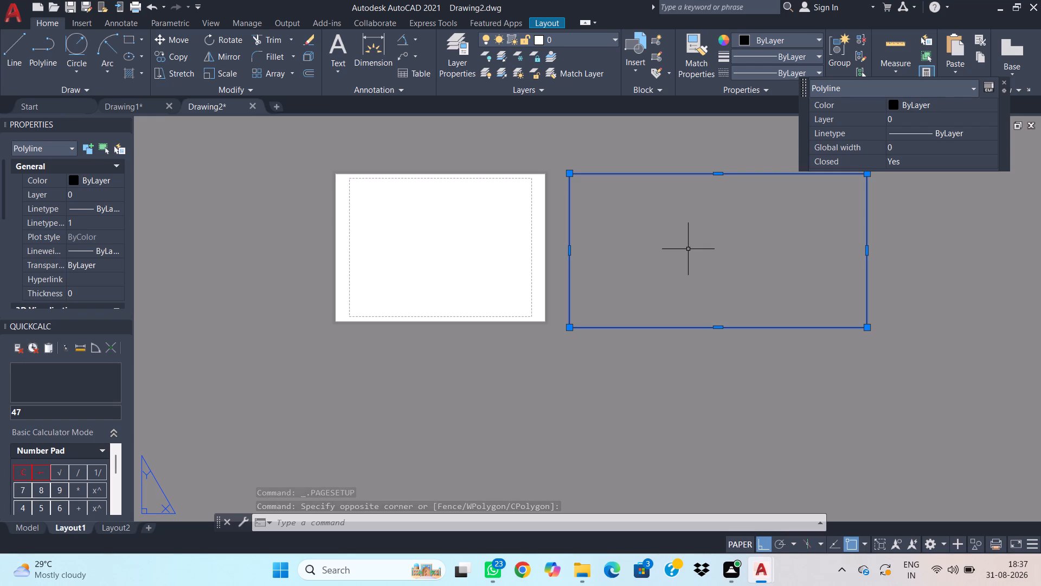
key(Escape)
drag(923, 364, 859, 313)
click(751, 258)
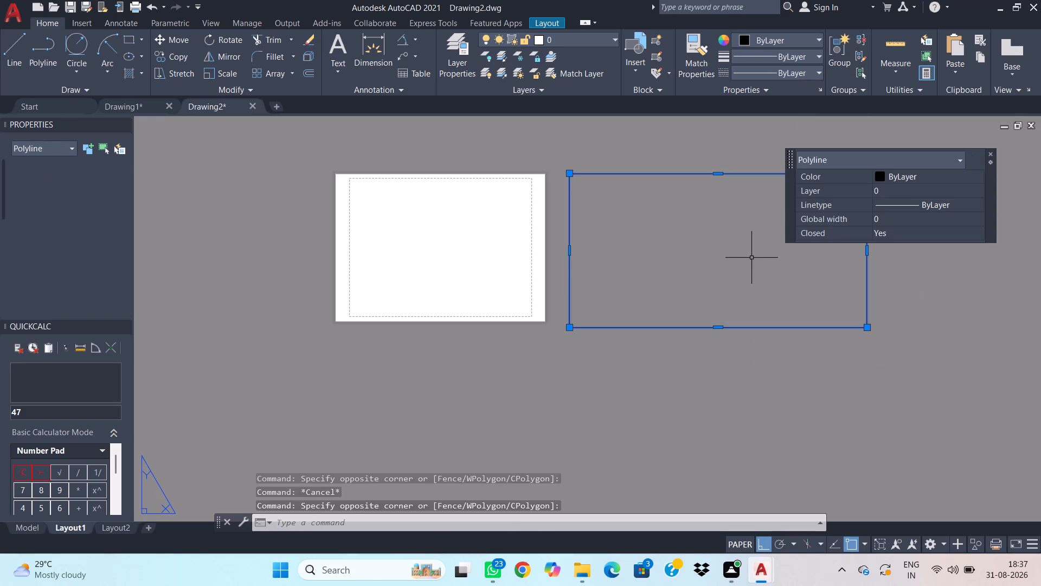
key(Delete)
Draw a 420 by 297 rectangle in the empty paper space beside the Layout1 sheet.
key(r)
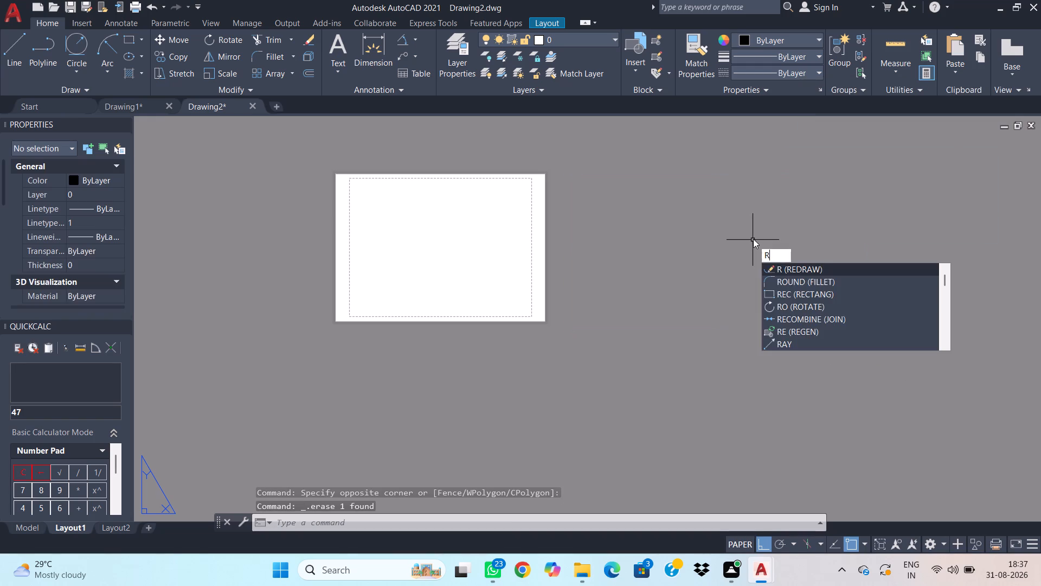
key(e)
key(c)
key(space)
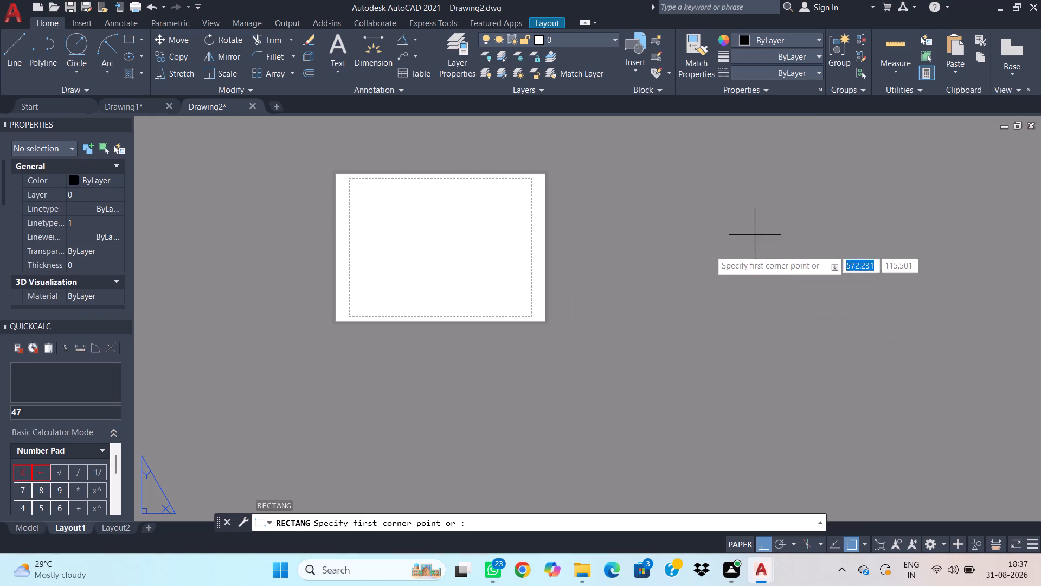
click(661, 197)
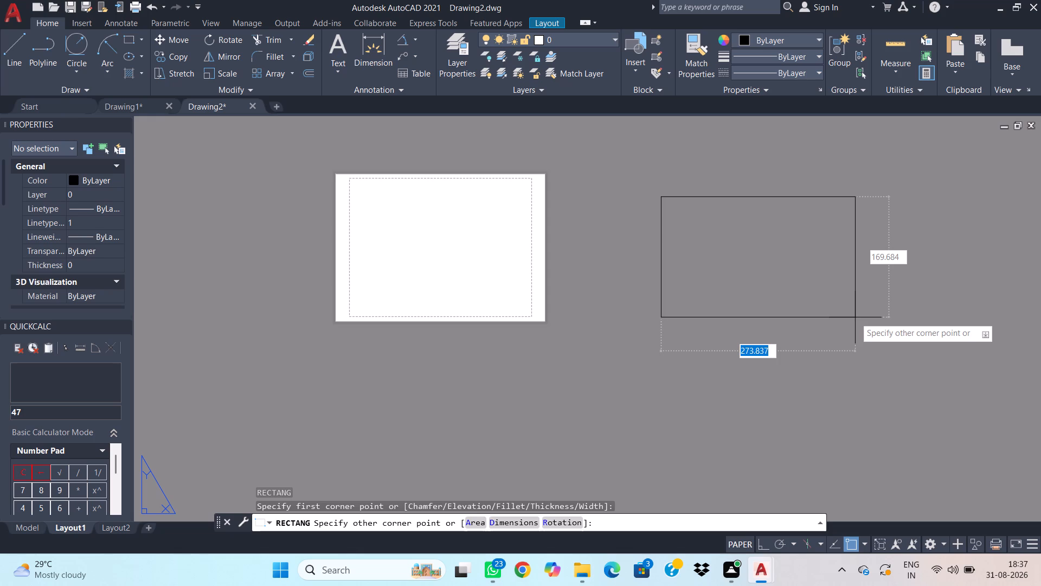
text(420)
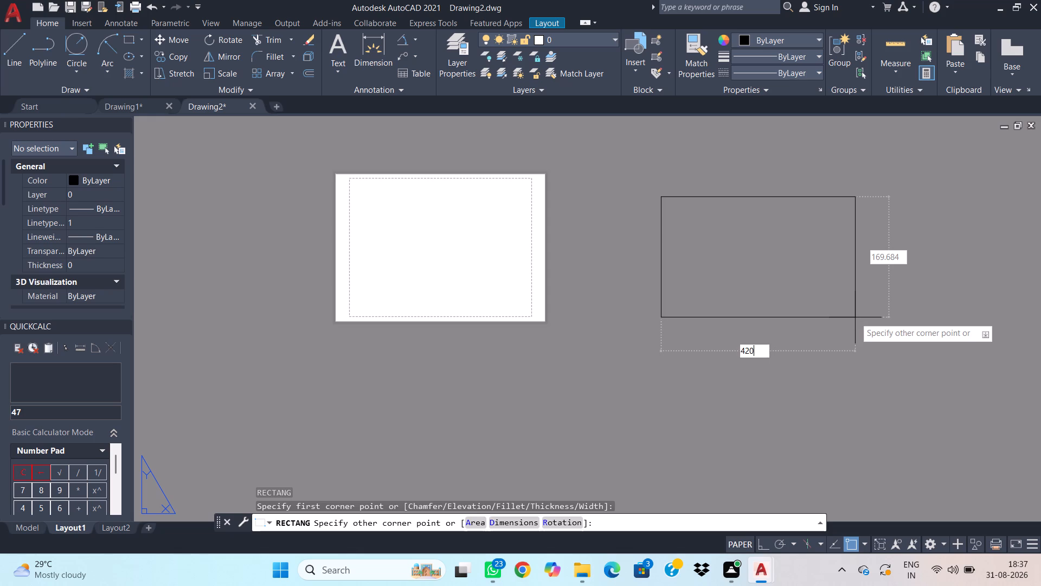
key(Tab)
text(297)
key(Return)
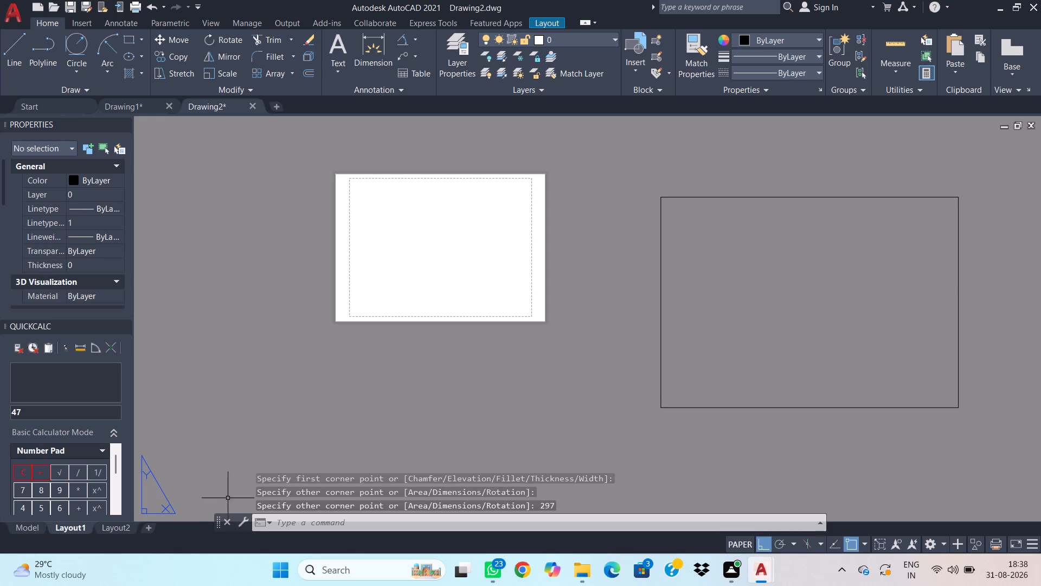
Modify Layout1's page setup to use the monochrome.ctb plot style table with plot styles displayed and the DWG To PDF.pc3 plotter.
right_click(83, 527)
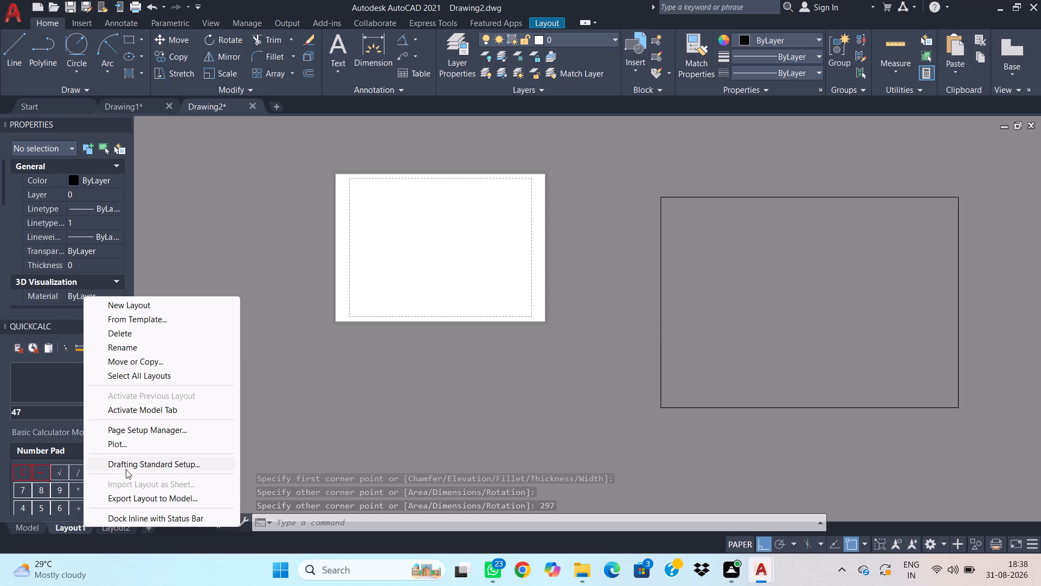
click(154, 427)
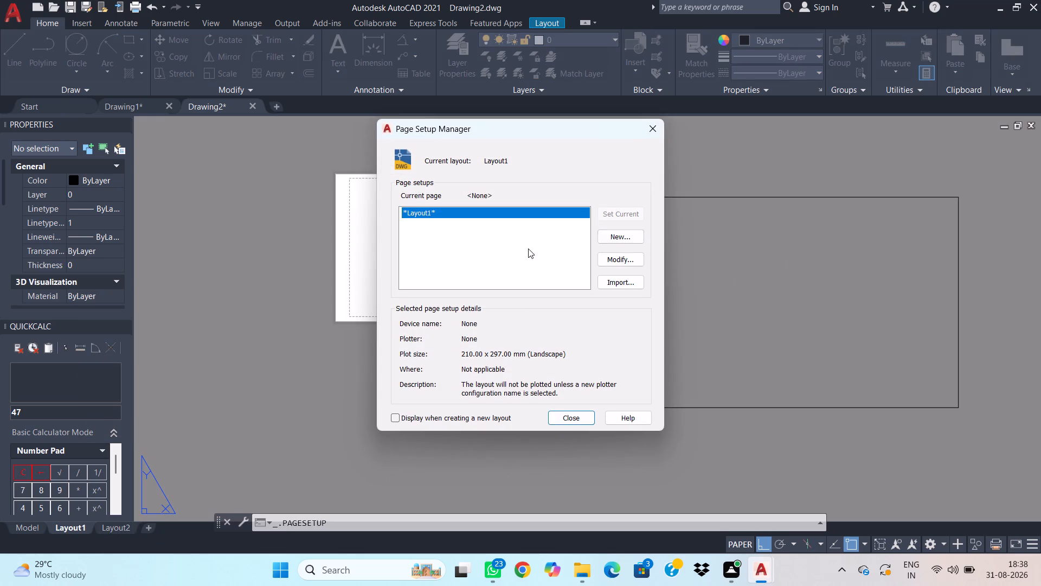
click(632, 256)
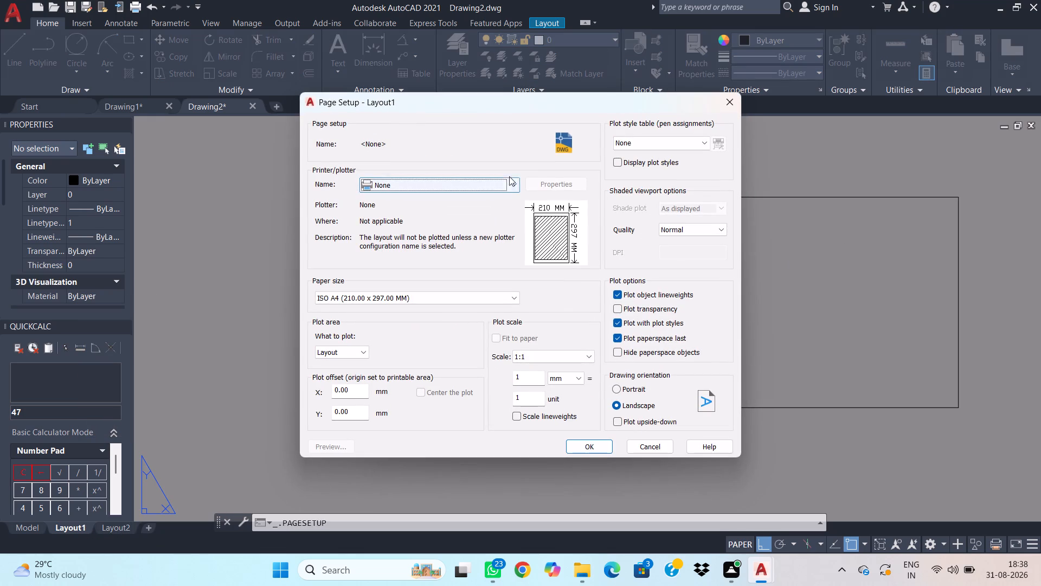
click(621, 143)
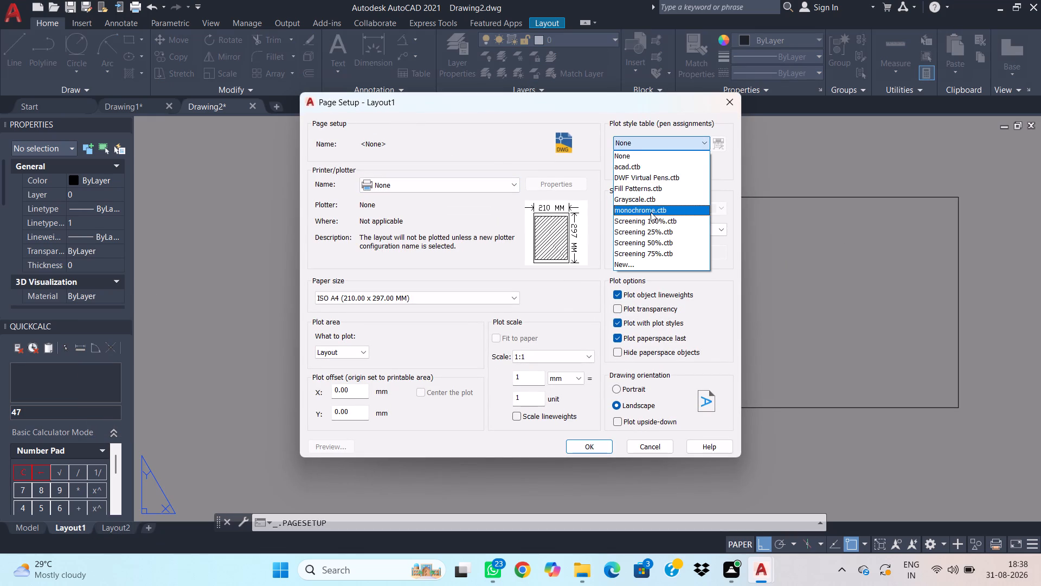
click(651, 212)
click(645, 162)
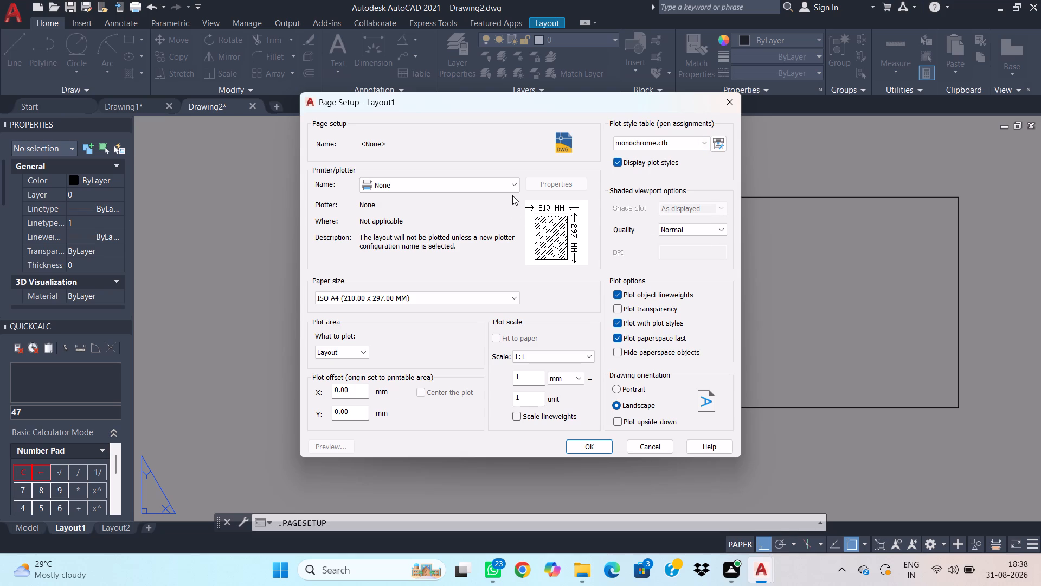
click(512, 186)
click(455, 319)
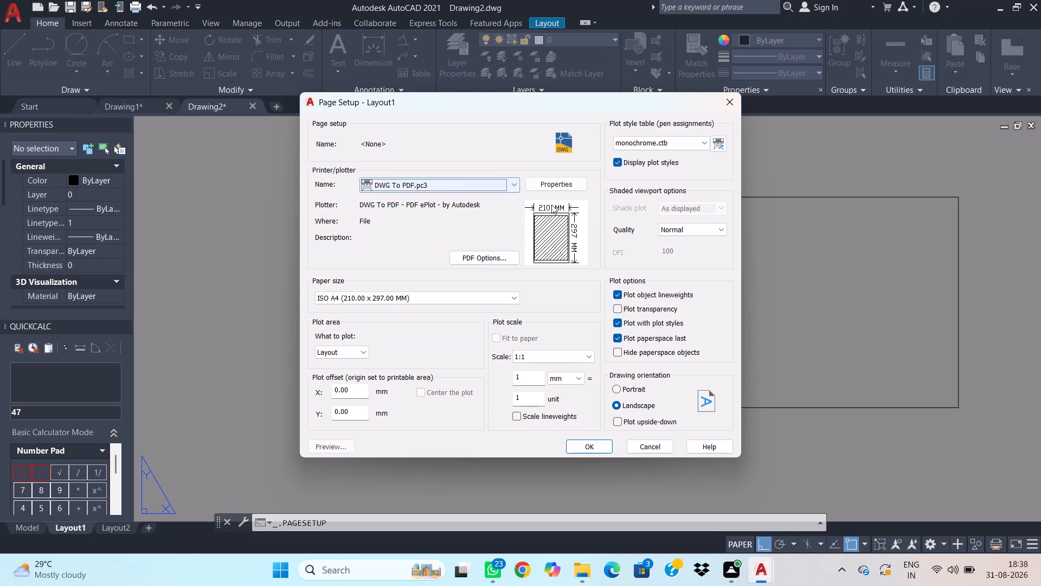
Review the plotter's custom paper sizes and set the paper size to ISO A3 (420.00 x 297.00 MM).
click(564, 179)
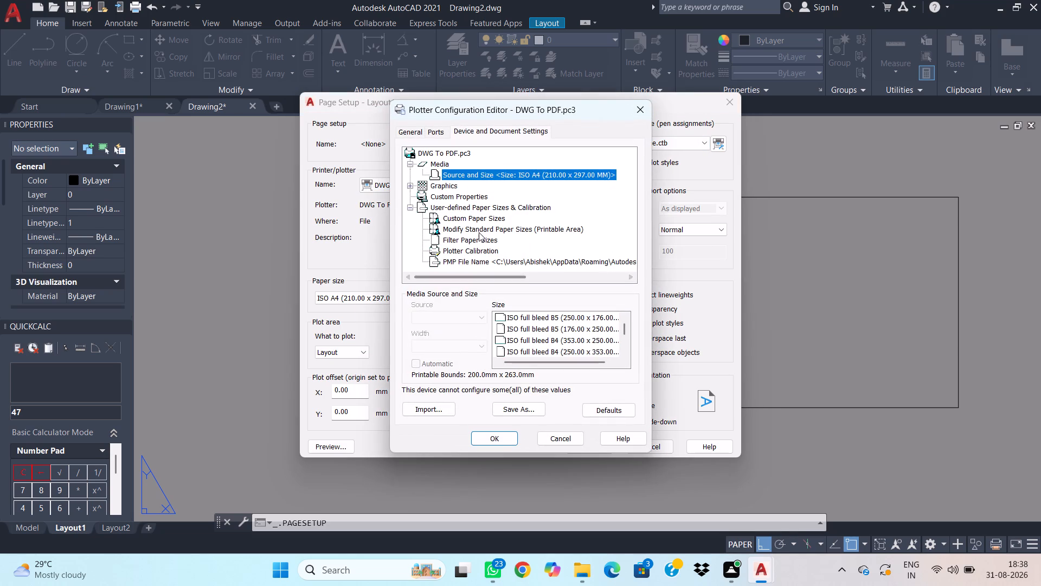
click(478, 220)
click(537, 315)
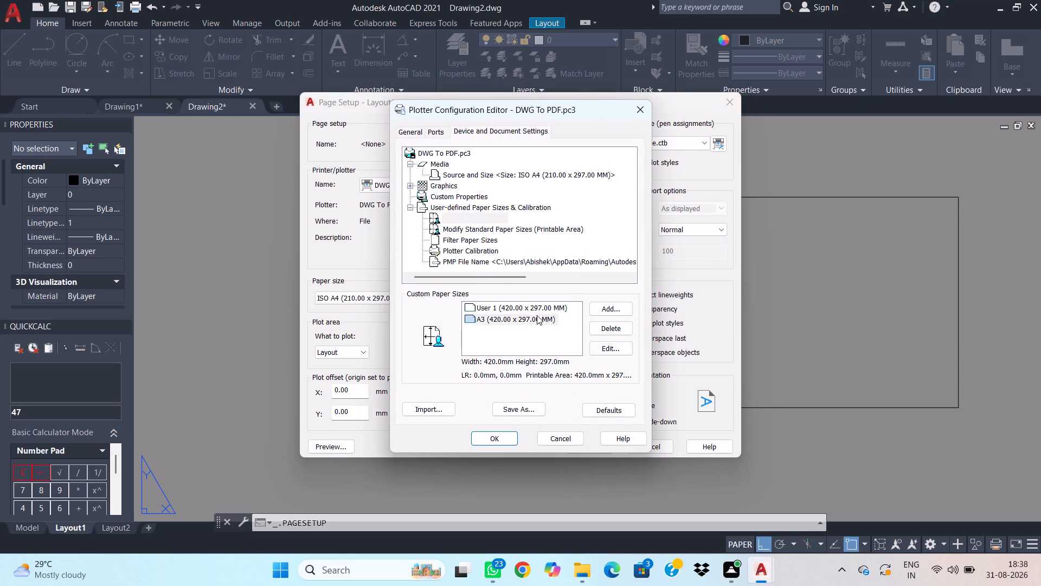
click(499, 439)
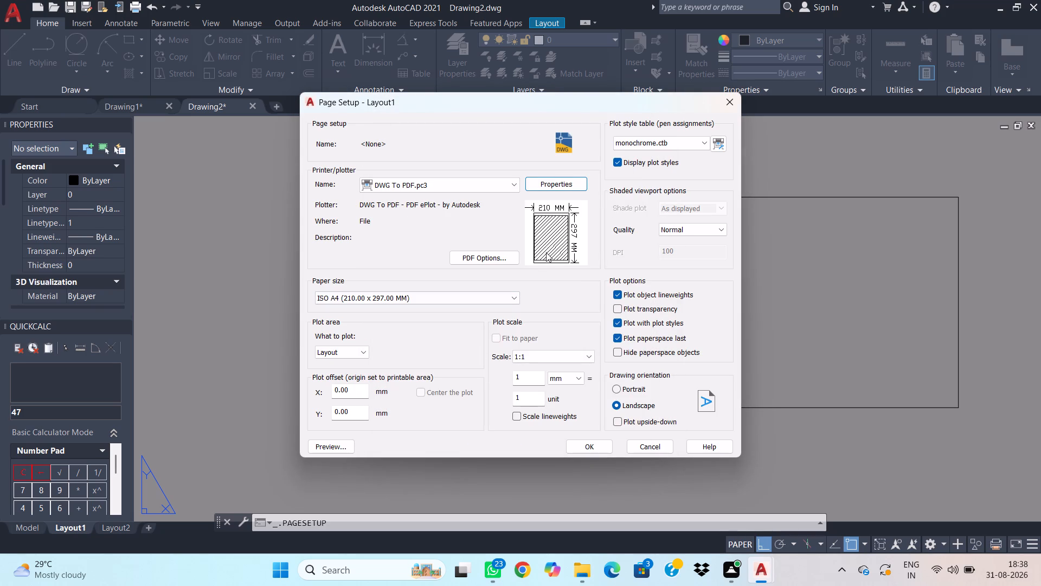
click(498, 294)
scroll(454, 379, up, 2)
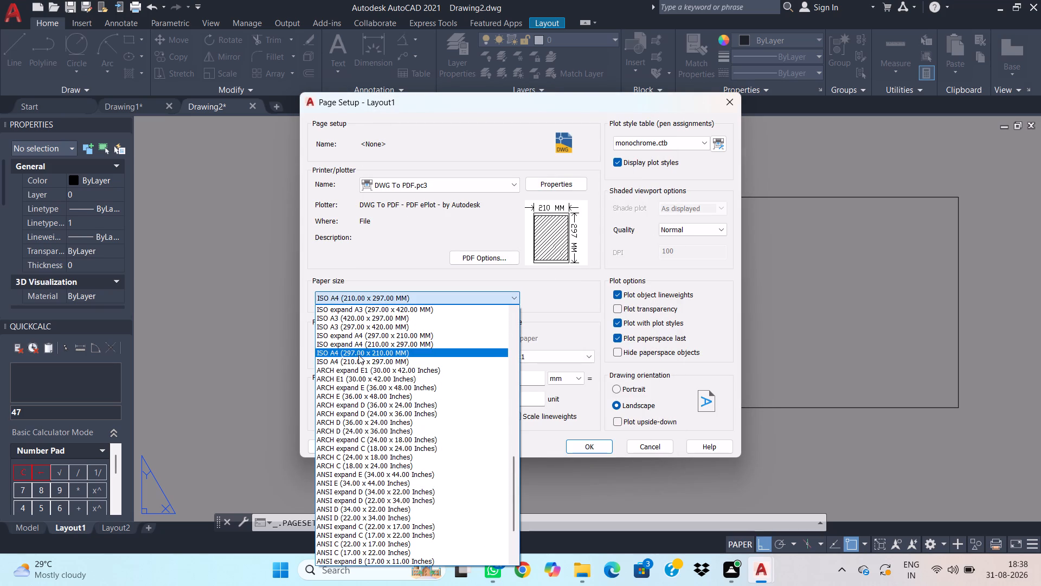
click(380, 320)
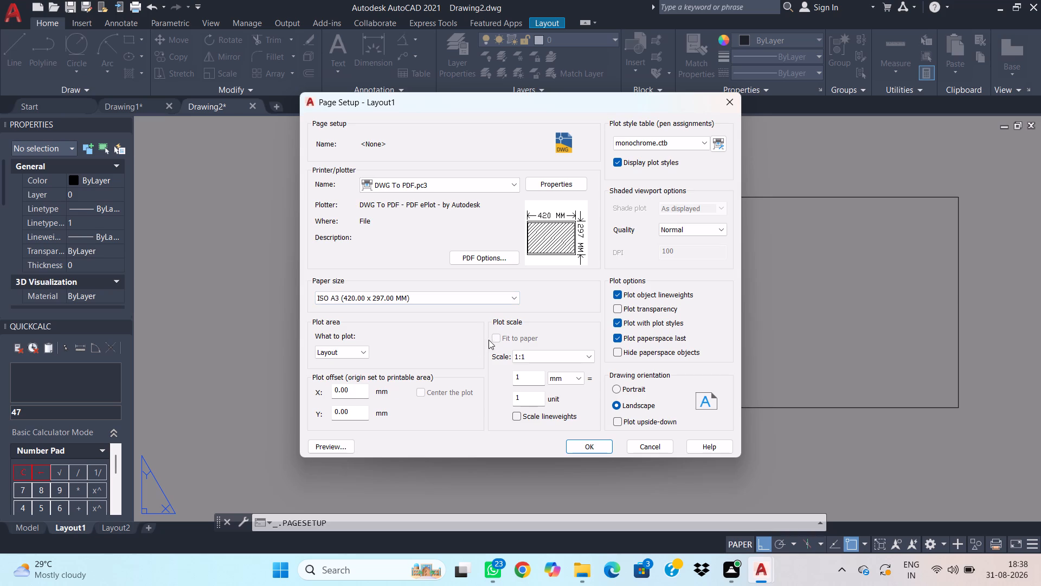
Define the plot area as a window spanning opposite corners of the 420 by 297 rectangle.
click(367, 348)
click(359, 391)
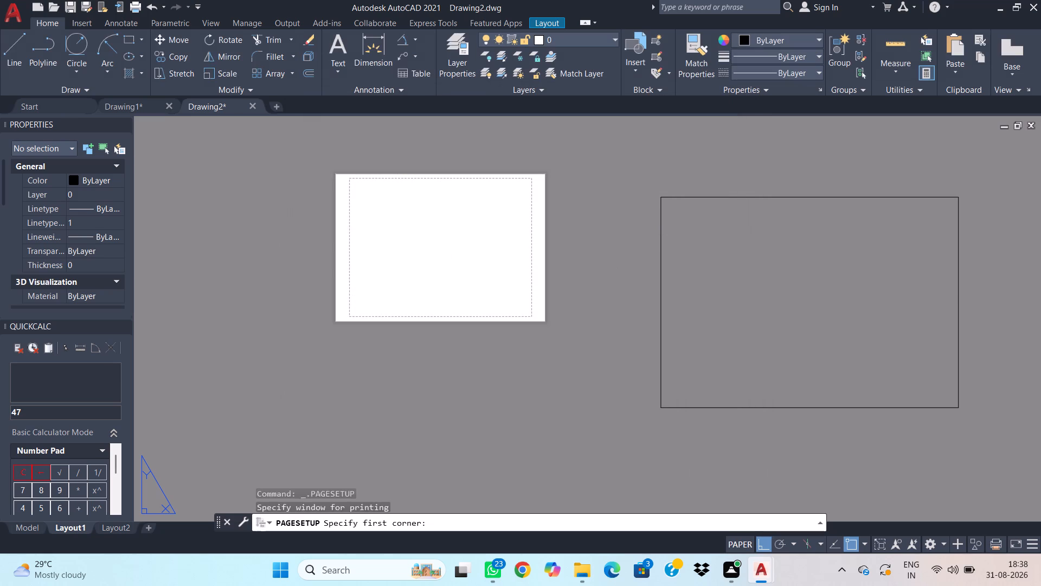
click(659, 197)
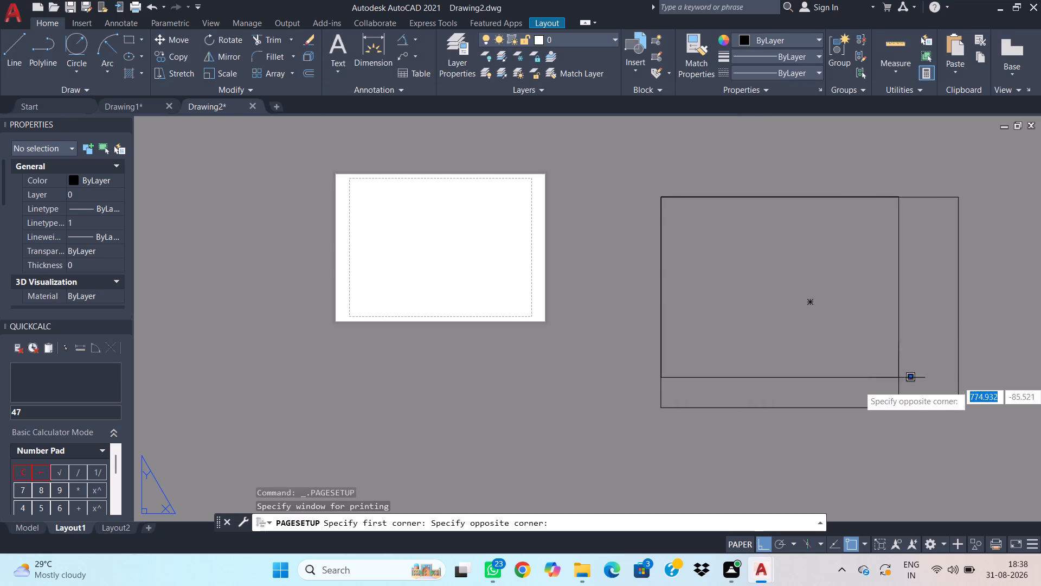
click(956, 408)
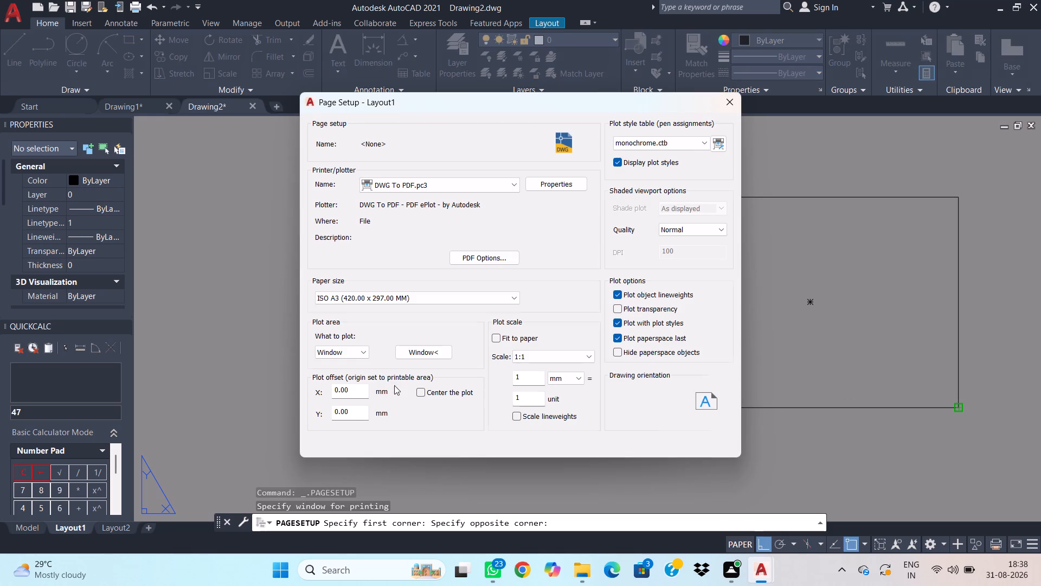
Fit the plot to the paper, center it, and turn off plotting of object lineweights.
click(511, 334)
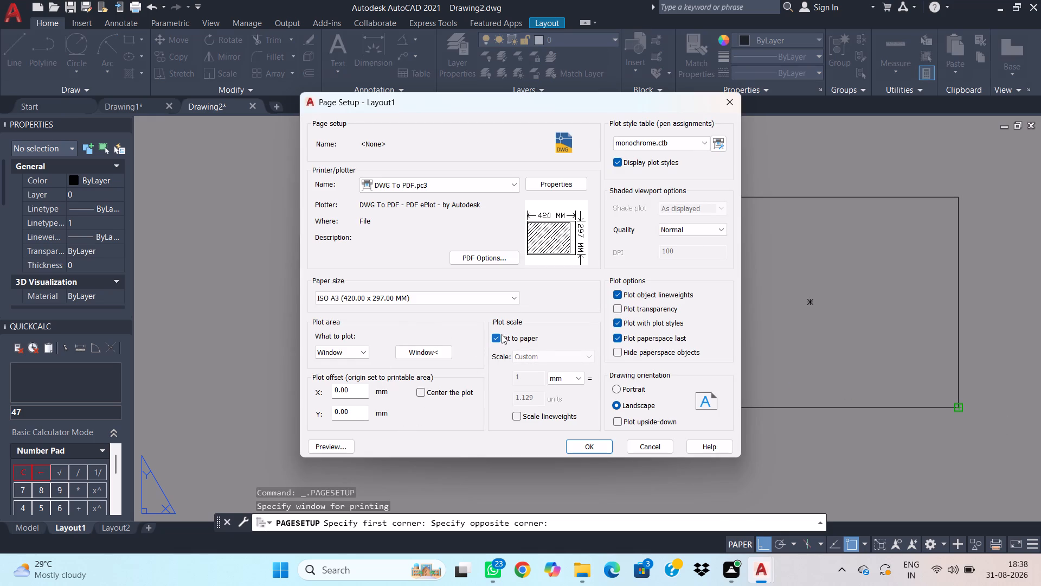
click(502, 334)
click(502, 334)
click(421, 388)
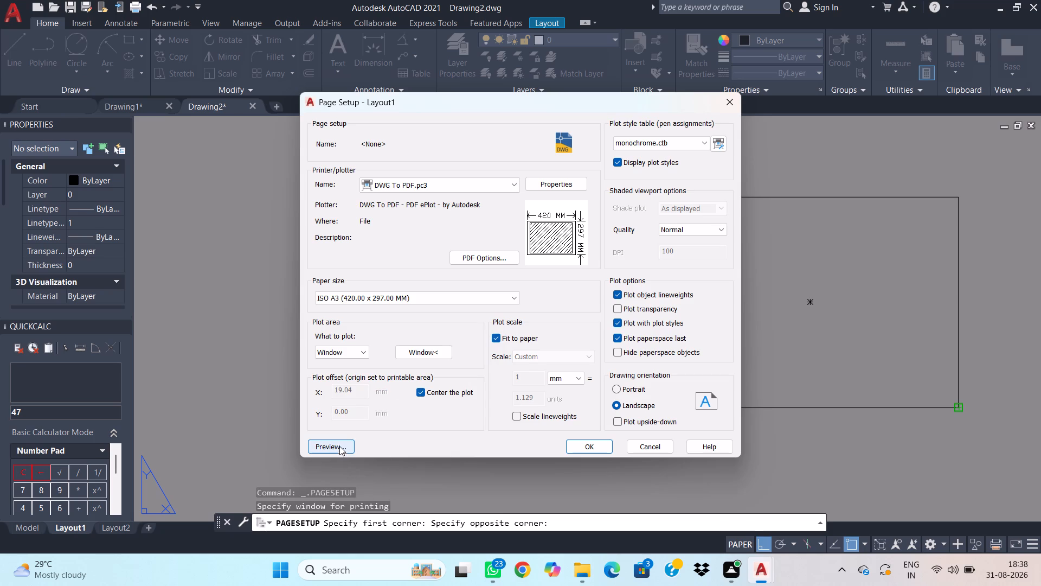
click(619, 292)
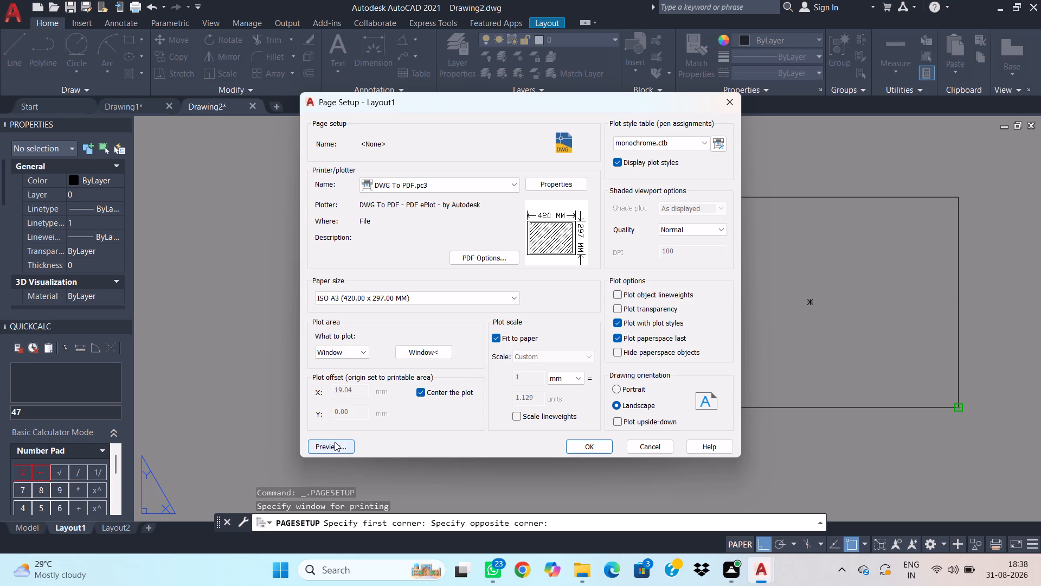
Preview how the windowed rectangle plots on the A3 paper.
click(335, 442)
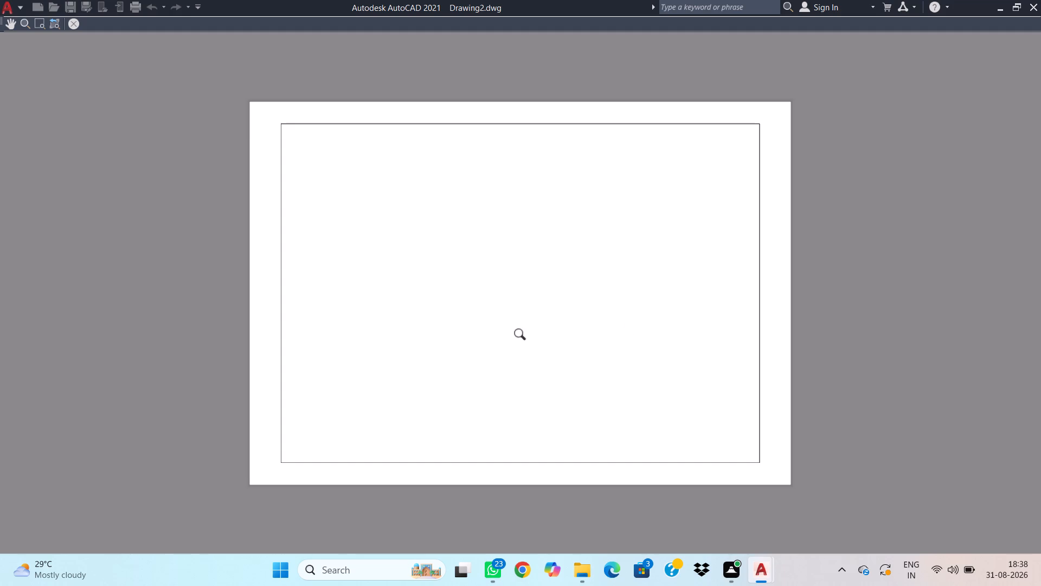
Close the plot preview, accept the A3 page setup for Layout1 and close the Page Setup Manager.
click(75, 27)
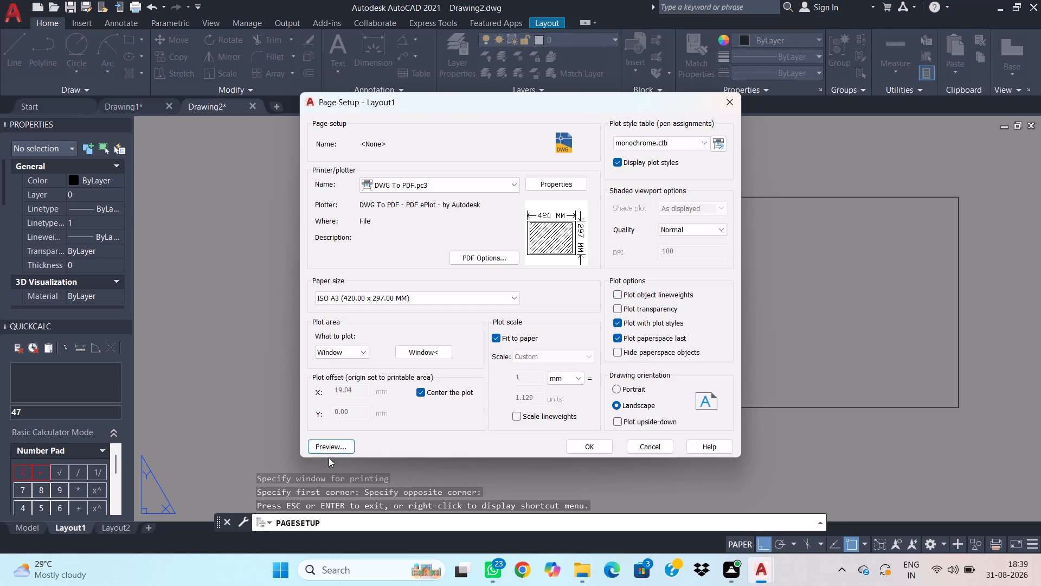
click(599, 441)
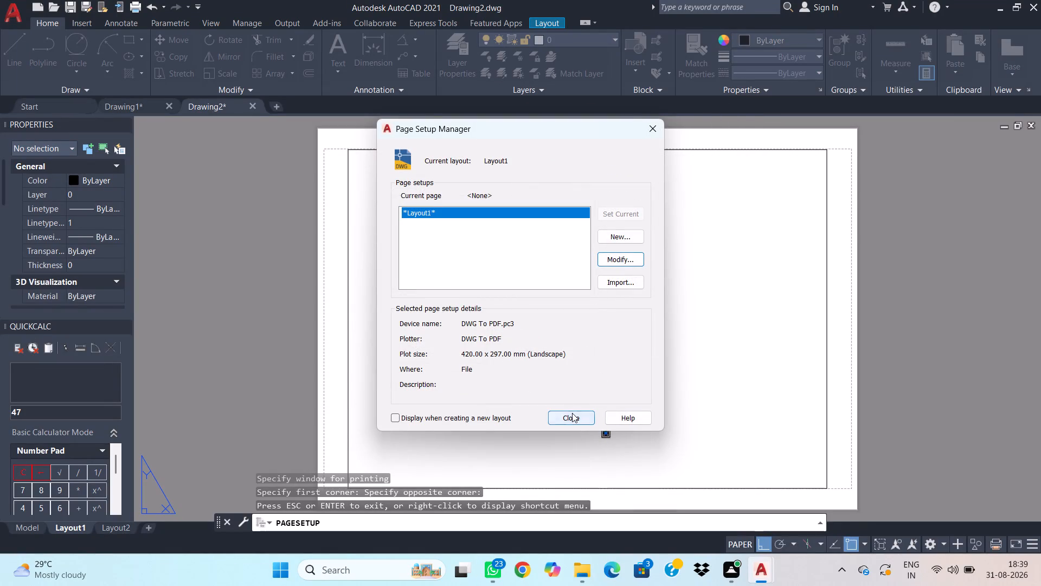
click(572, 413)
scroll(633, 374, down, 1)
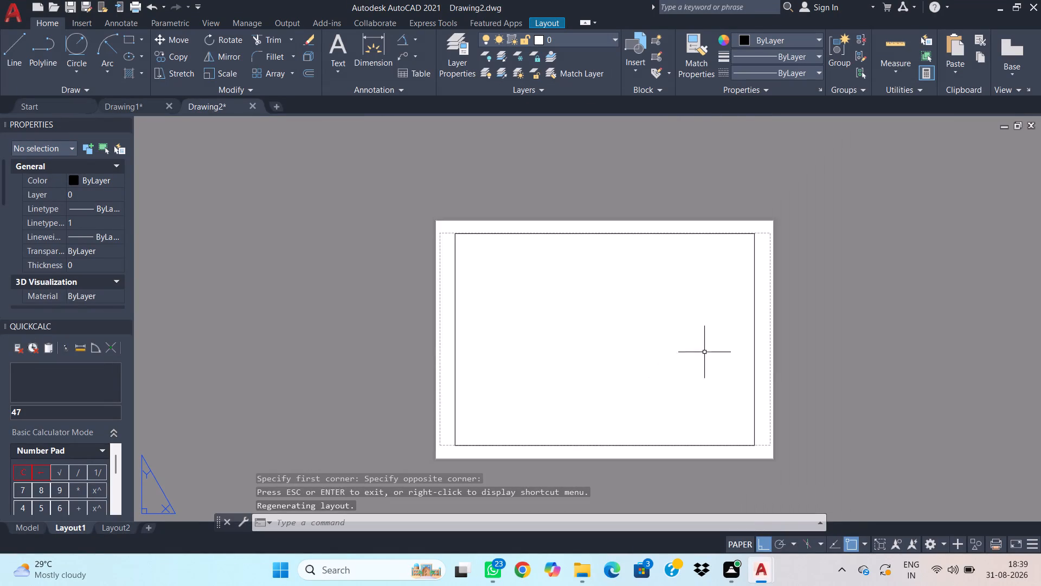
scroll(710, 351, down, 1)
scroll(782, 354, up, 1)
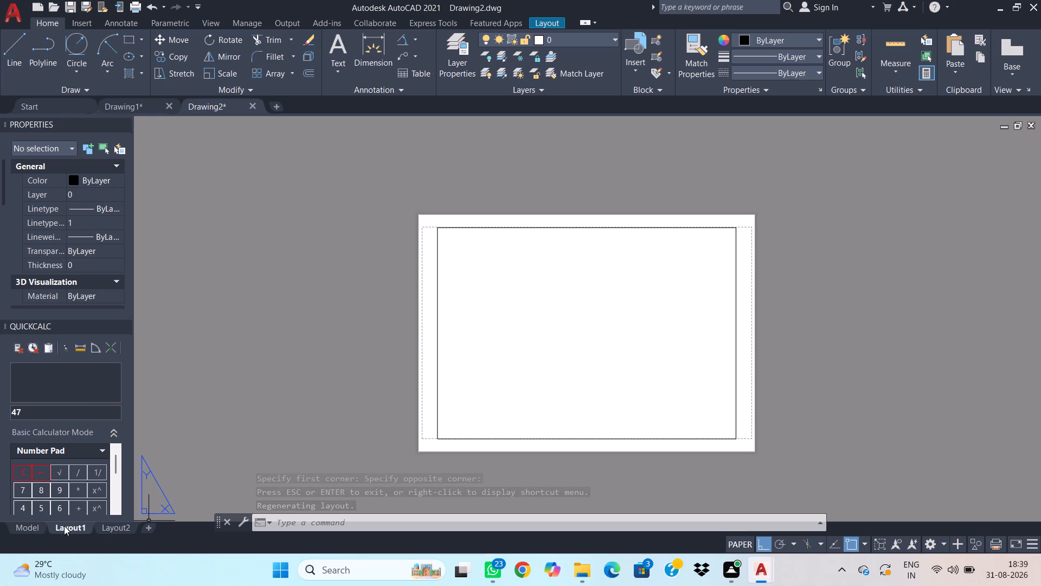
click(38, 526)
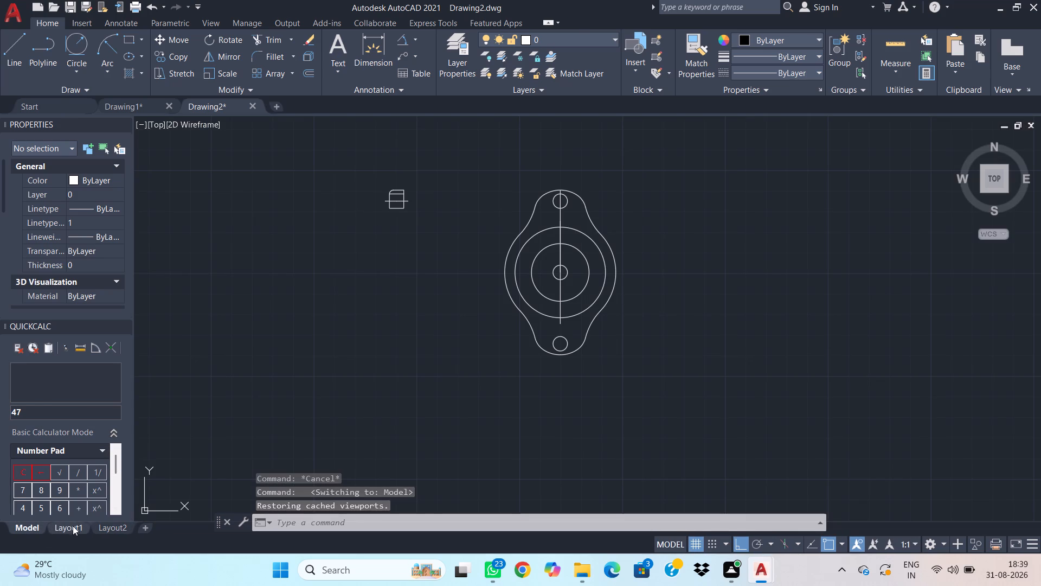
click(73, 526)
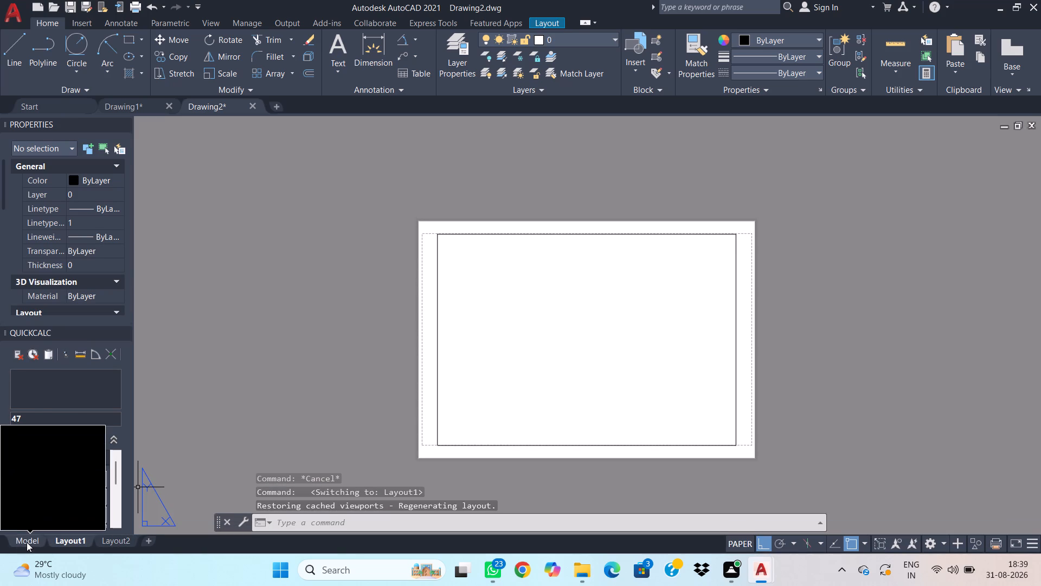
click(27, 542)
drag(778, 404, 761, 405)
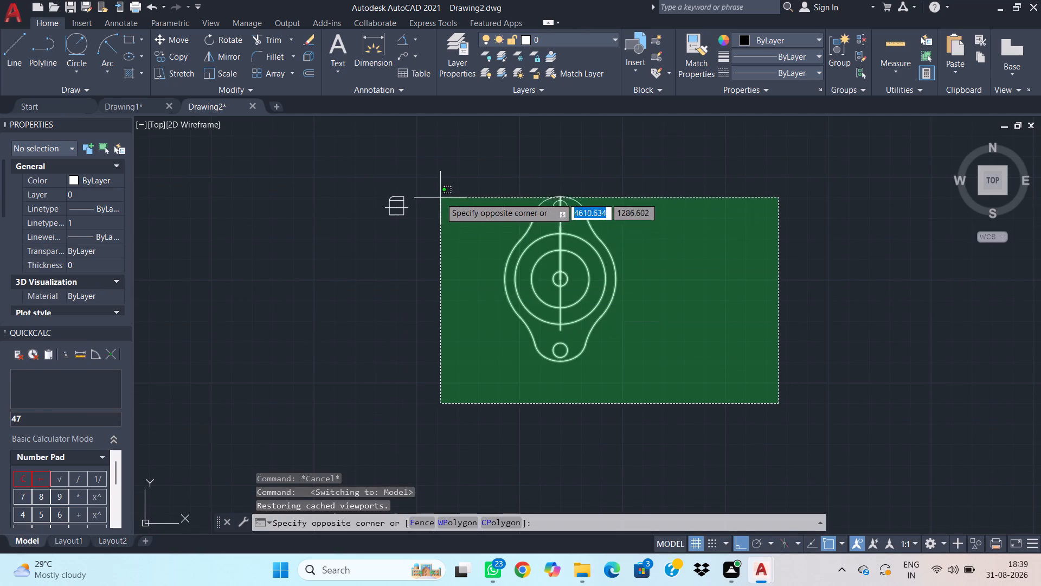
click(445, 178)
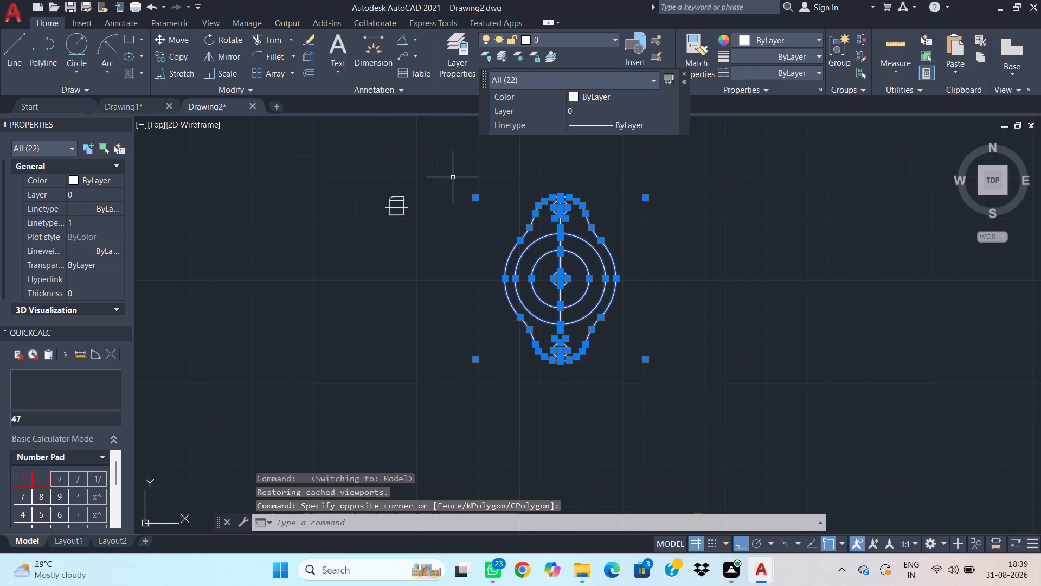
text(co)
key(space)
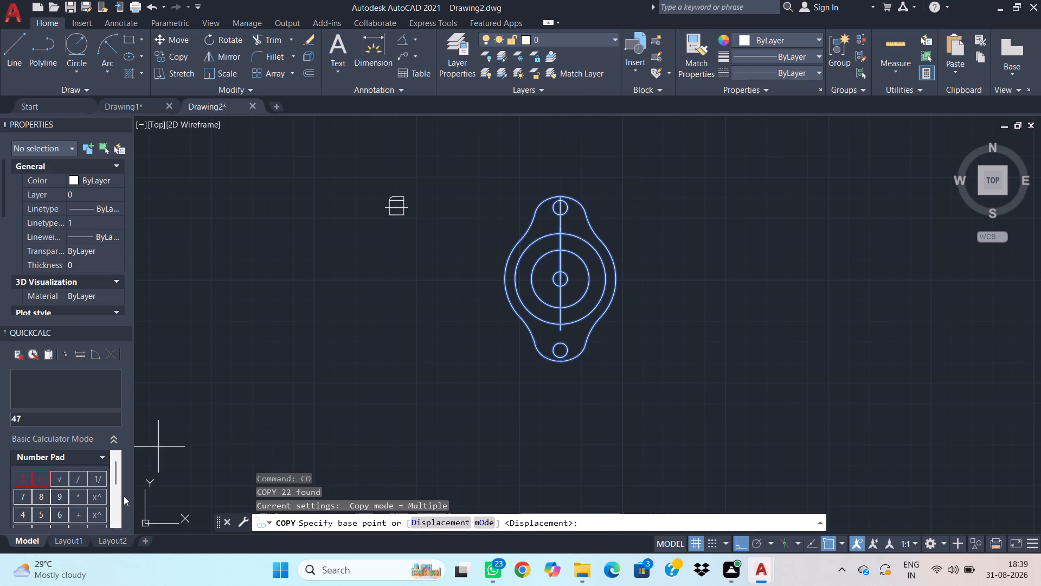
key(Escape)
Copy the complete flanged part with concentric circles from model space and paste it inside Layout1's rectangular frame.
drag(659, 429, 646, 412)
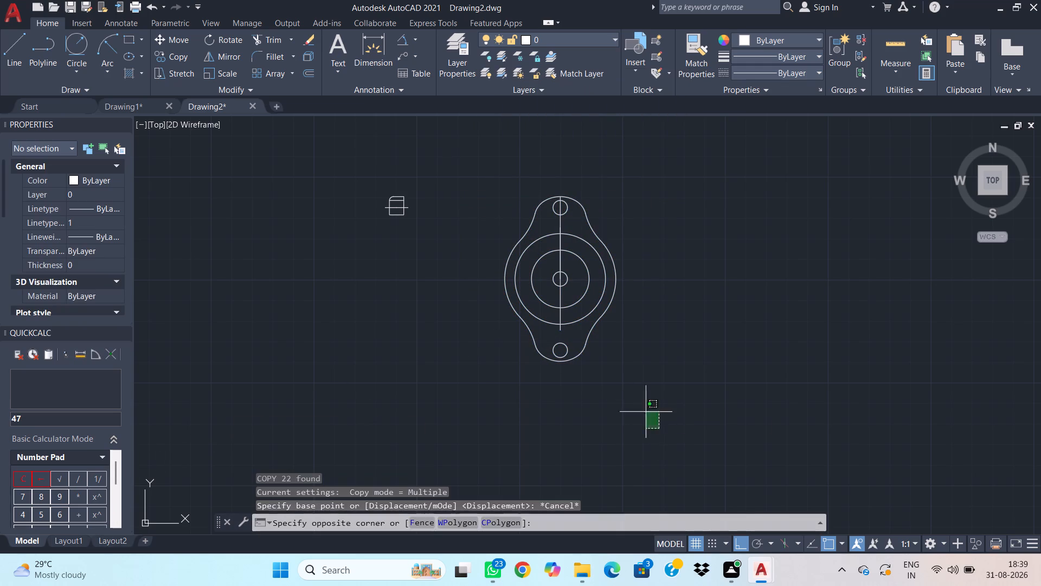
click(461, 188)
key(ctrl+c)
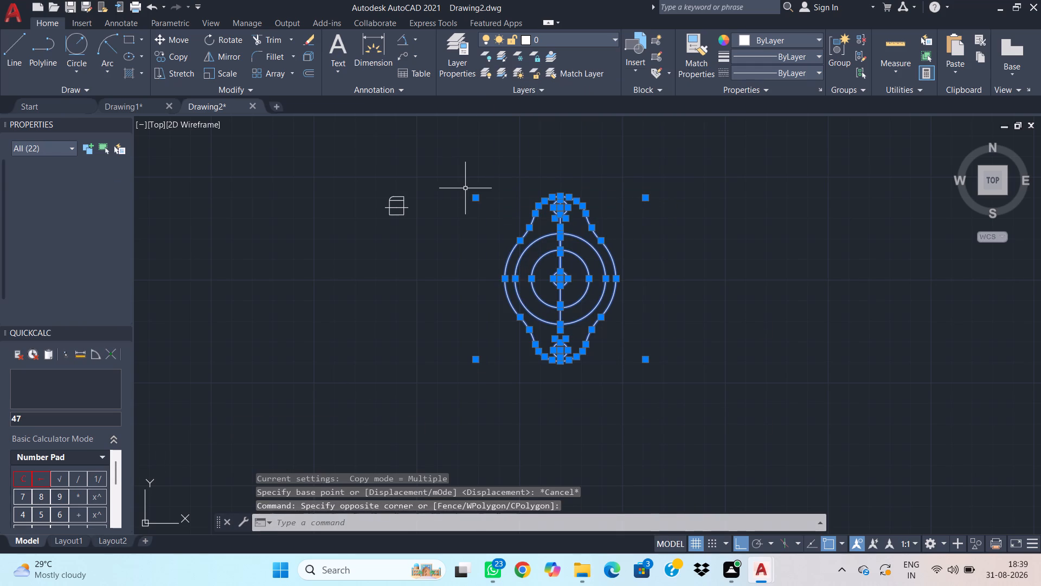
click(74, 538)
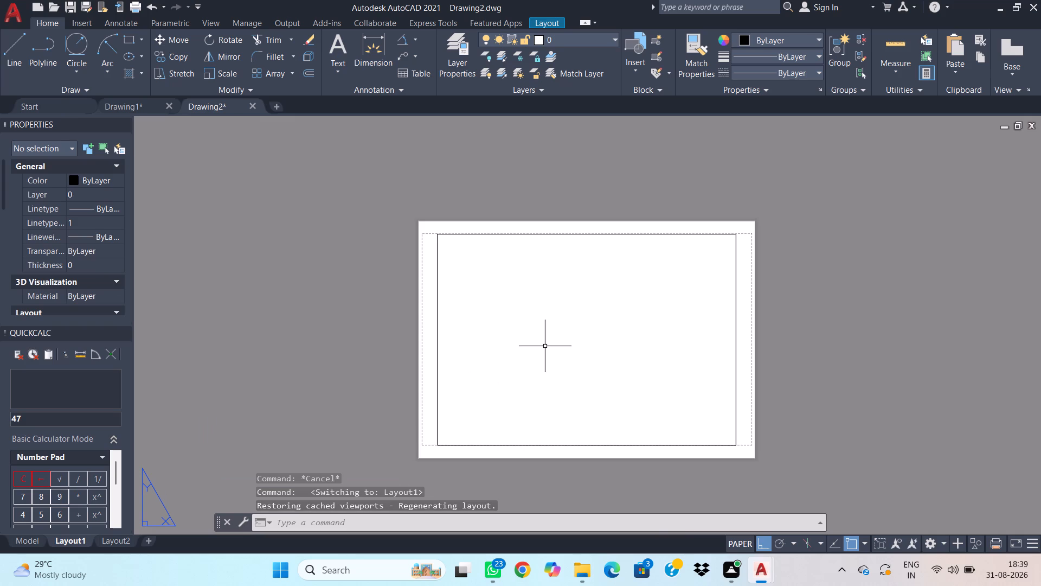
key(ctrl+v)
drag(545, 346, 551, 345)
scroll(689, 323, up, 5)
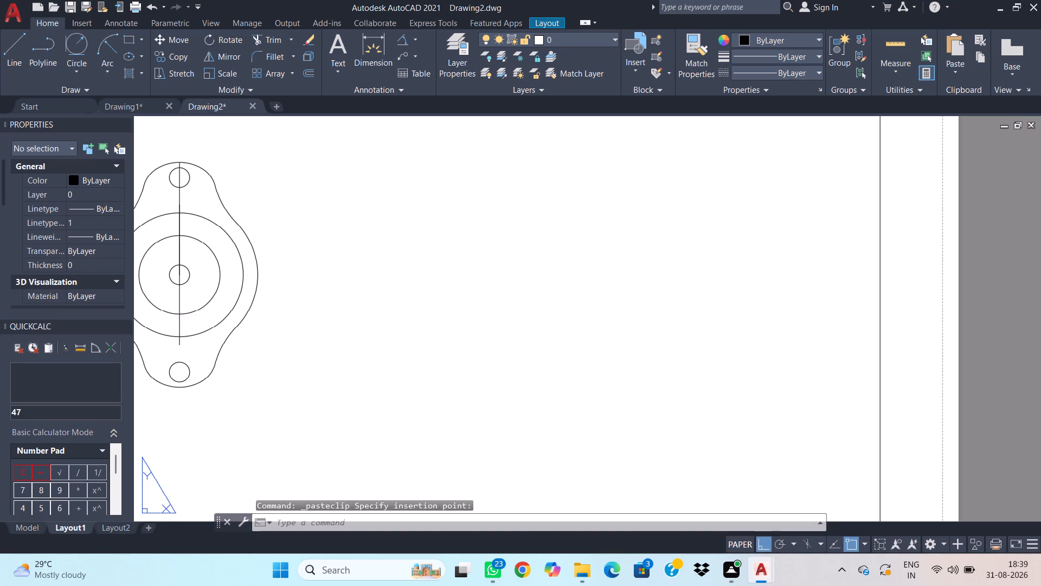
scroll(480, 314, down, 3)
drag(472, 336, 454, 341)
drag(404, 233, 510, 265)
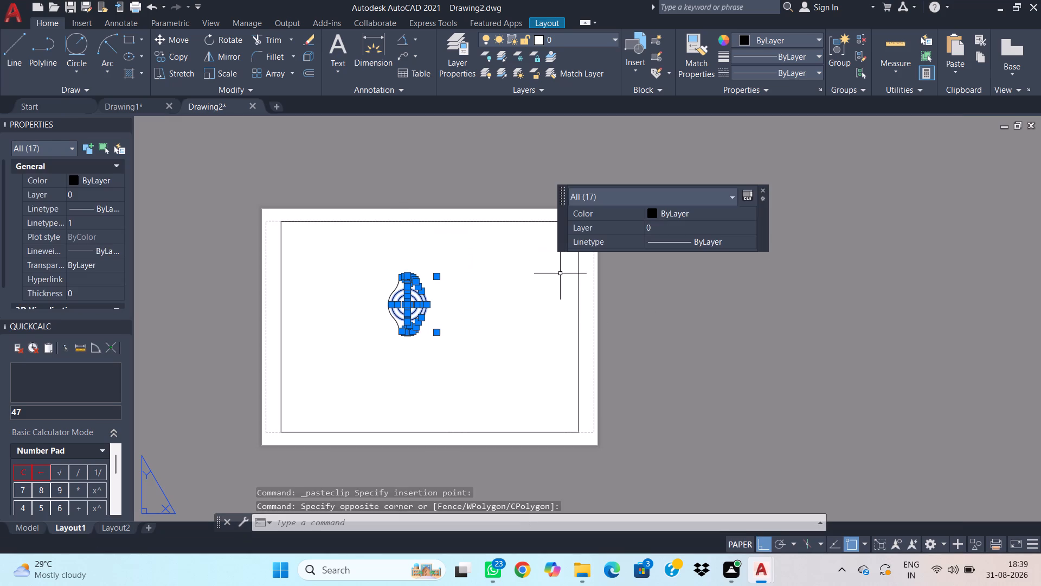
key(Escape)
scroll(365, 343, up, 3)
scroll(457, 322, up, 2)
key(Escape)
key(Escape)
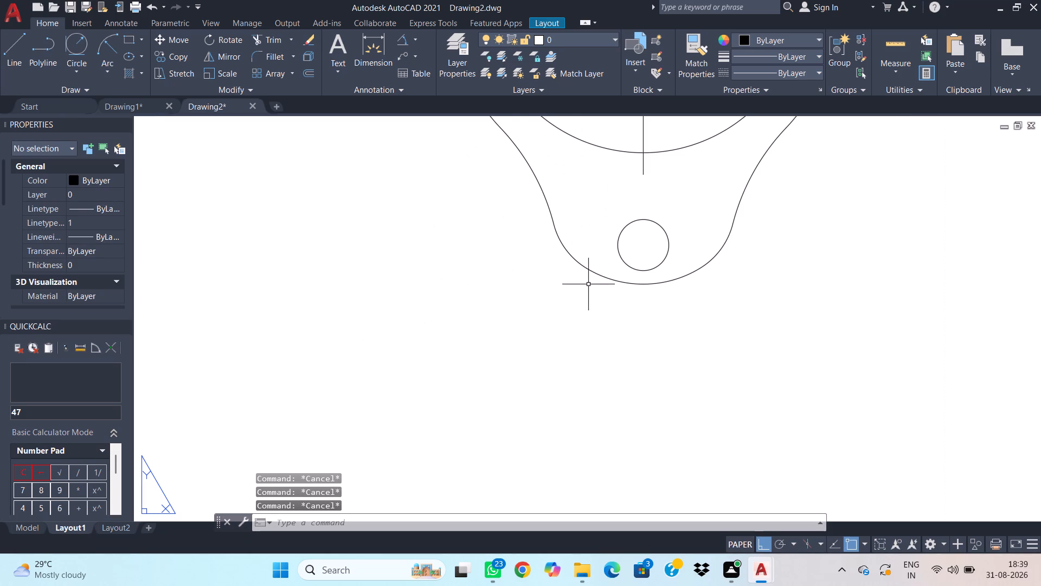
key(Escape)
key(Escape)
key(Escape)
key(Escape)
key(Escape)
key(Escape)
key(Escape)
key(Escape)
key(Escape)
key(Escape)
Return to model space with the flanged part and the small side view in view.
click(36, 524)
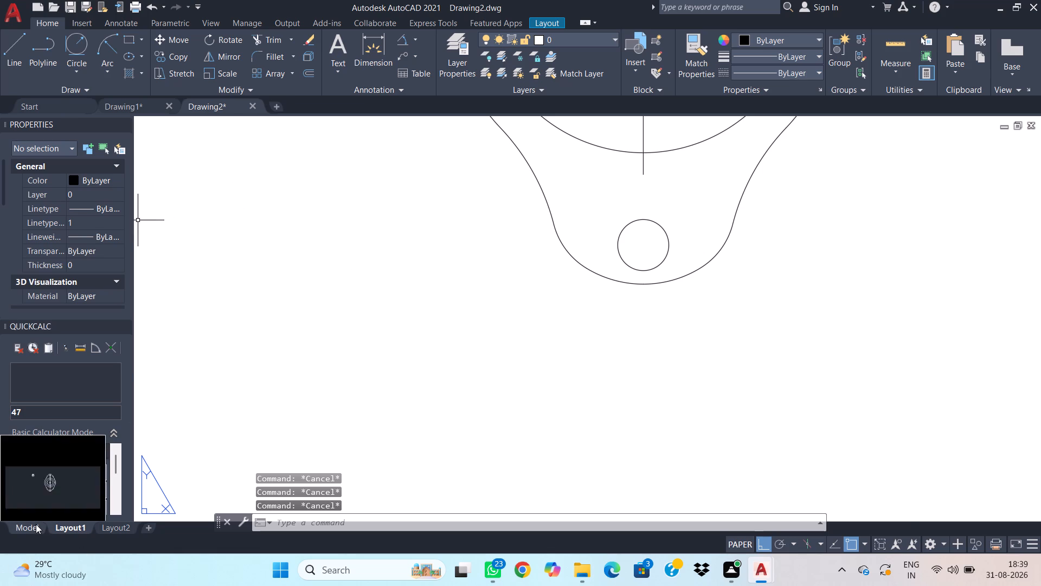
scroll(507, 270, down, 2)
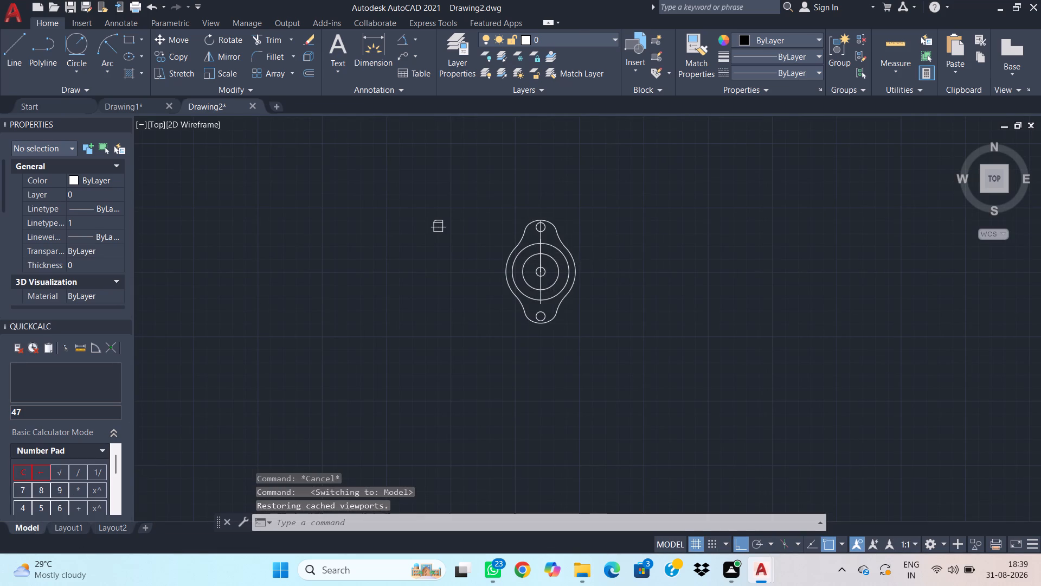
scroll(524, 275, down, 1)
scroll(515, 275, up, 1)
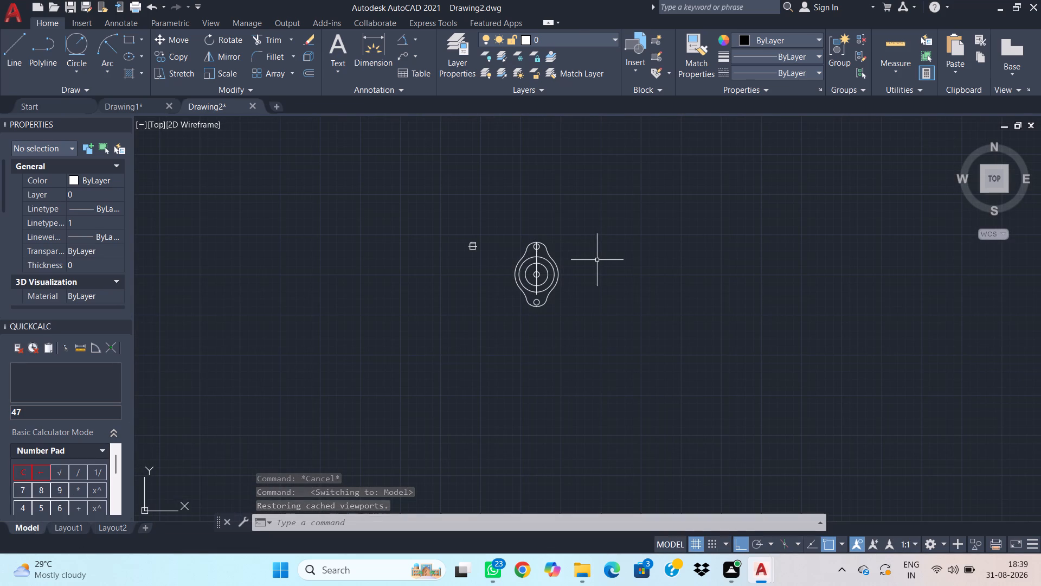
key(Escape)
key(Escape)
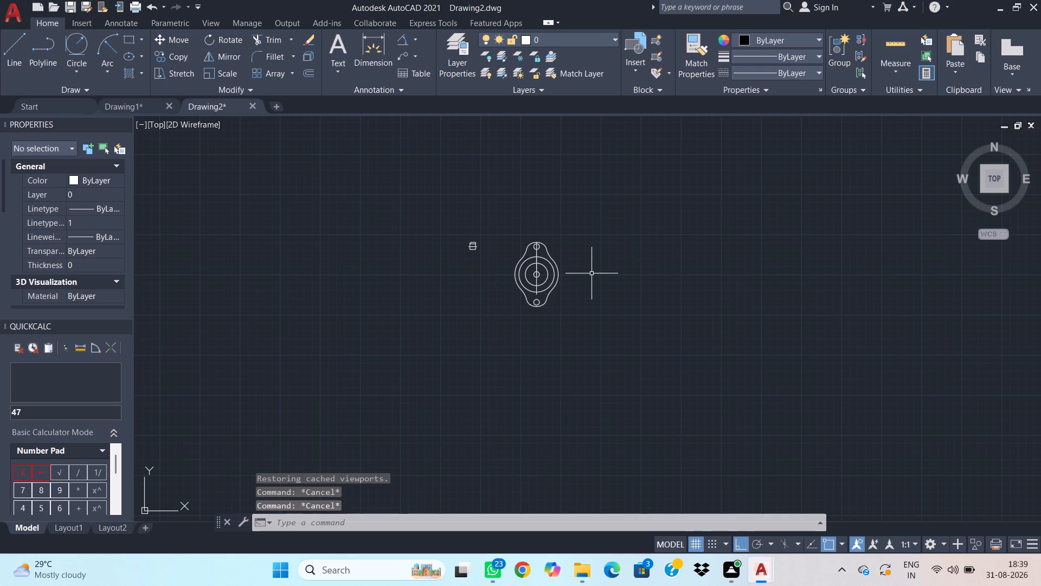
scroll(433, 276, up, 1)
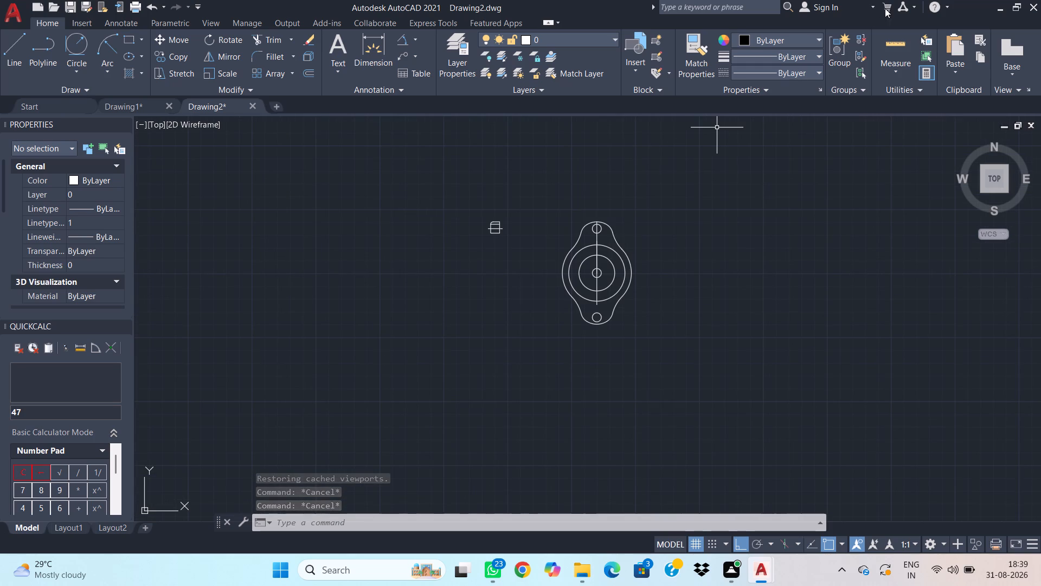
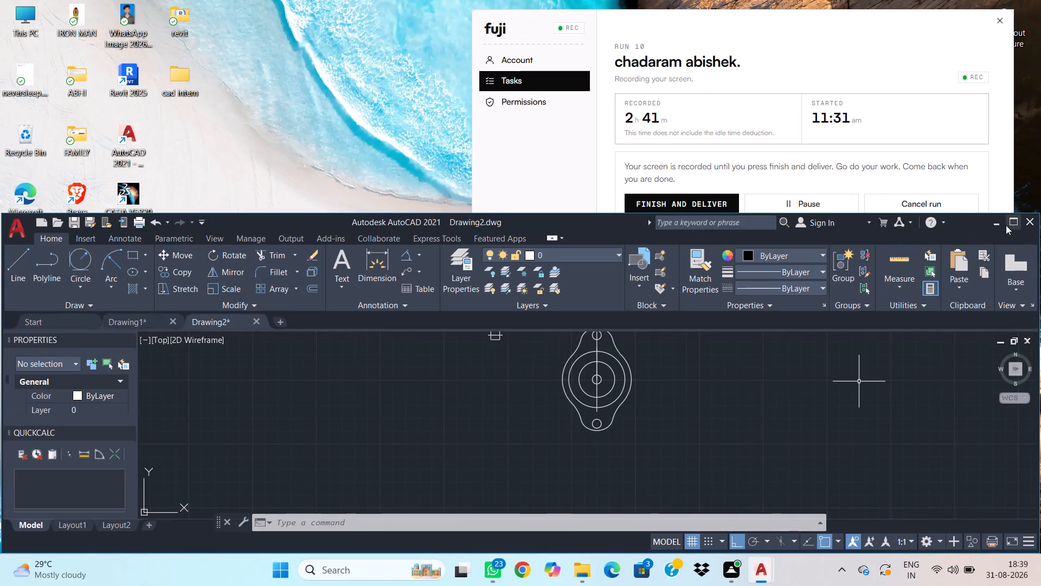
Maximize the AutoCAD window showing Drawing2.
click(1006, 224)
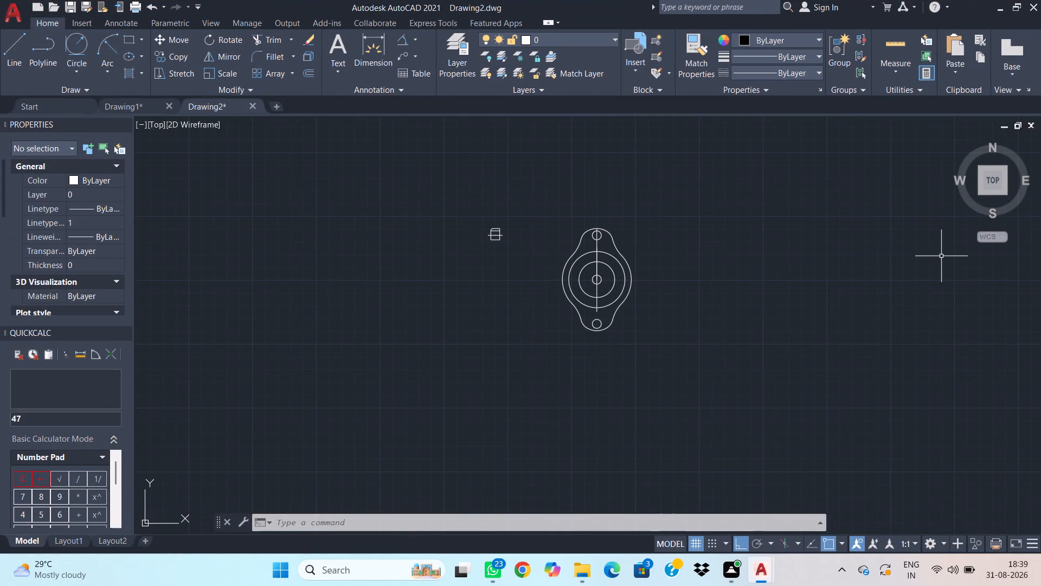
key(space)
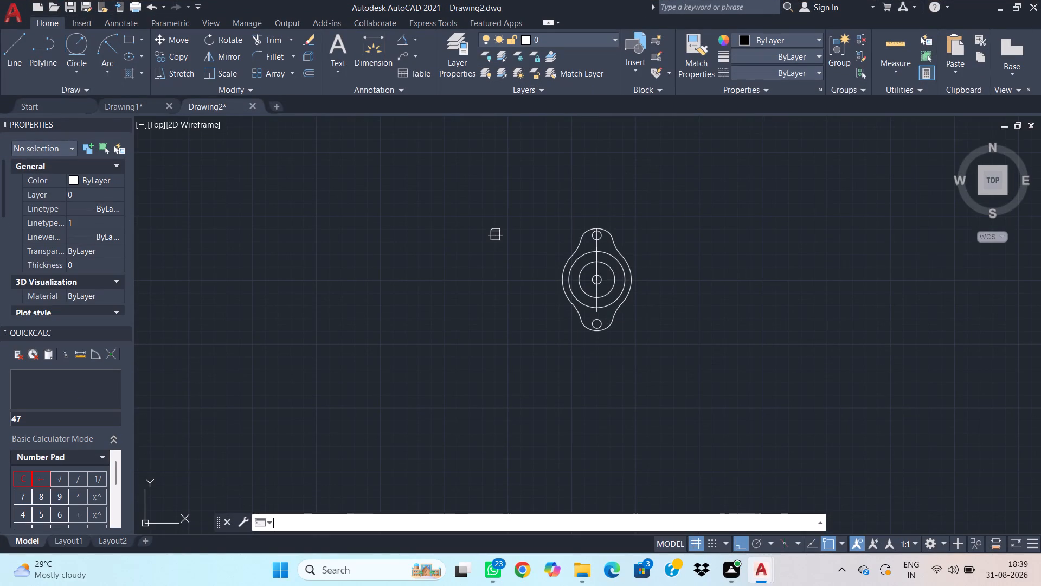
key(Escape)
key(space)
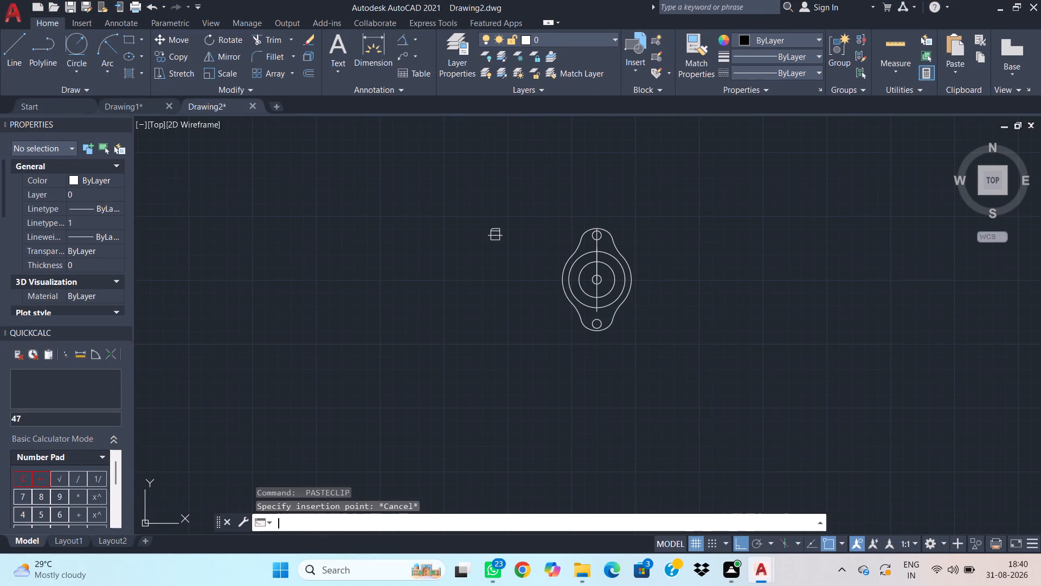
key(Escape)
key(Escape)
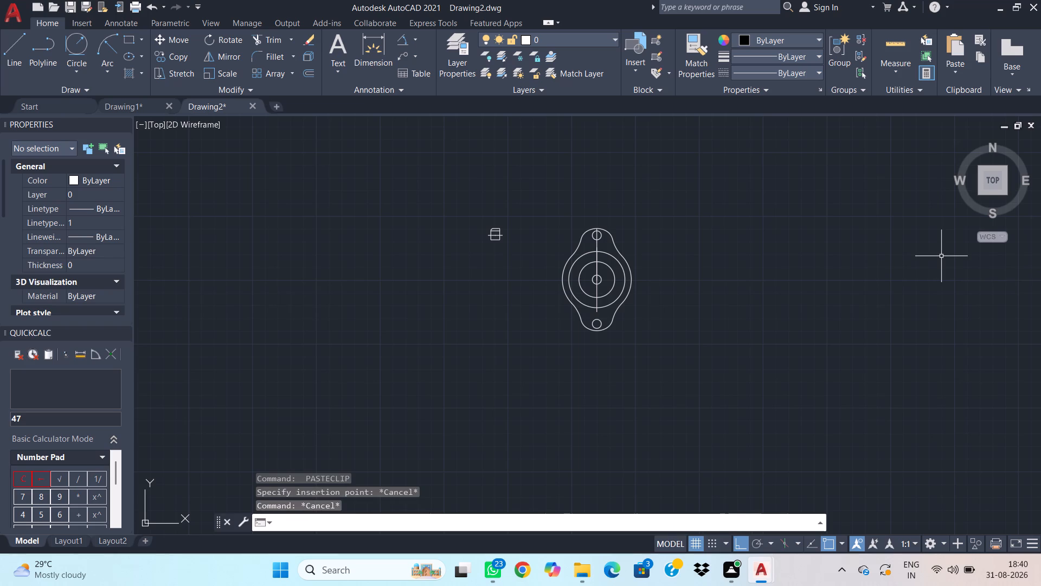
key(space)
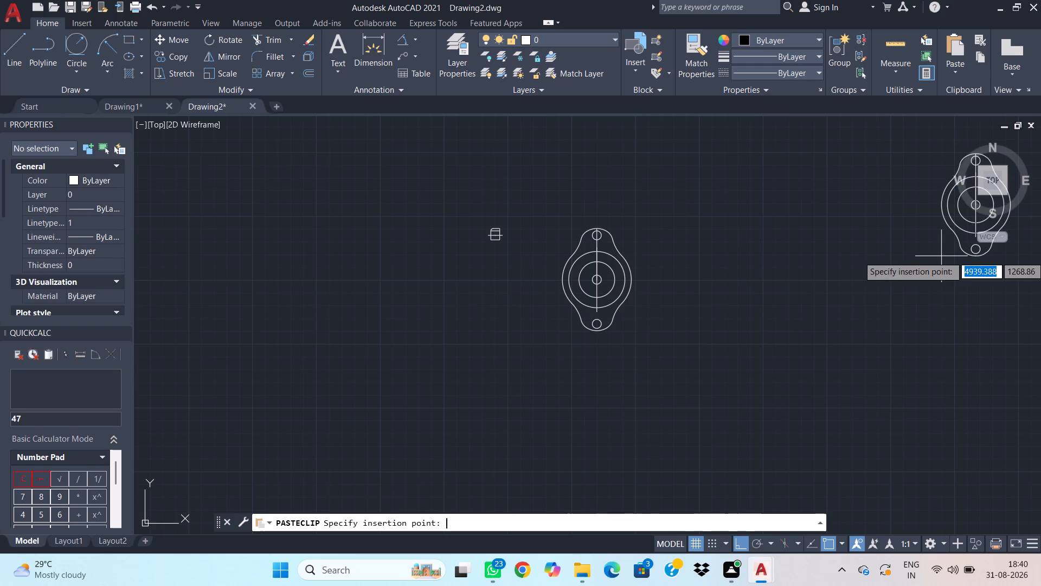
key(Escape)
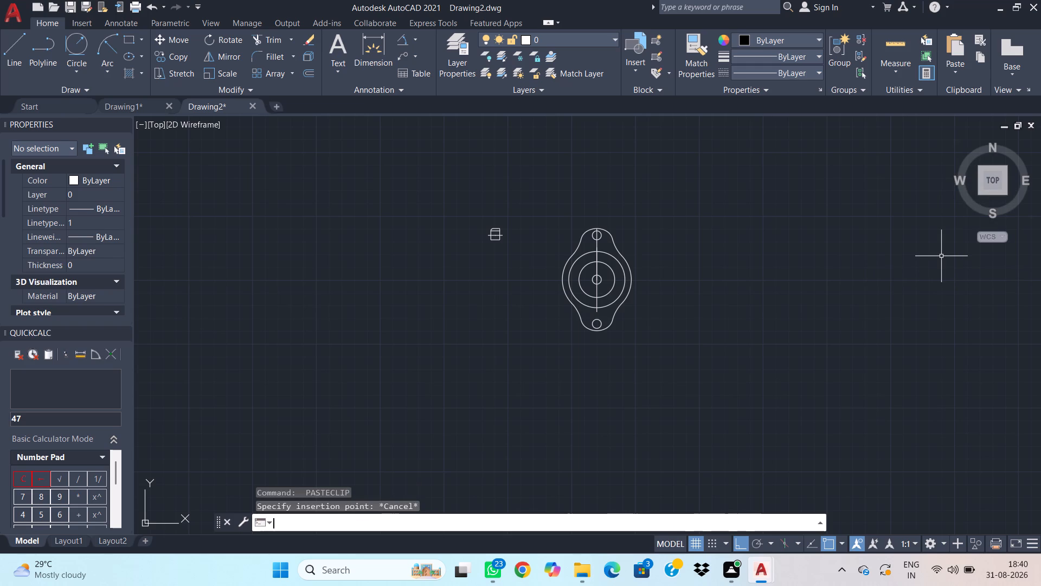
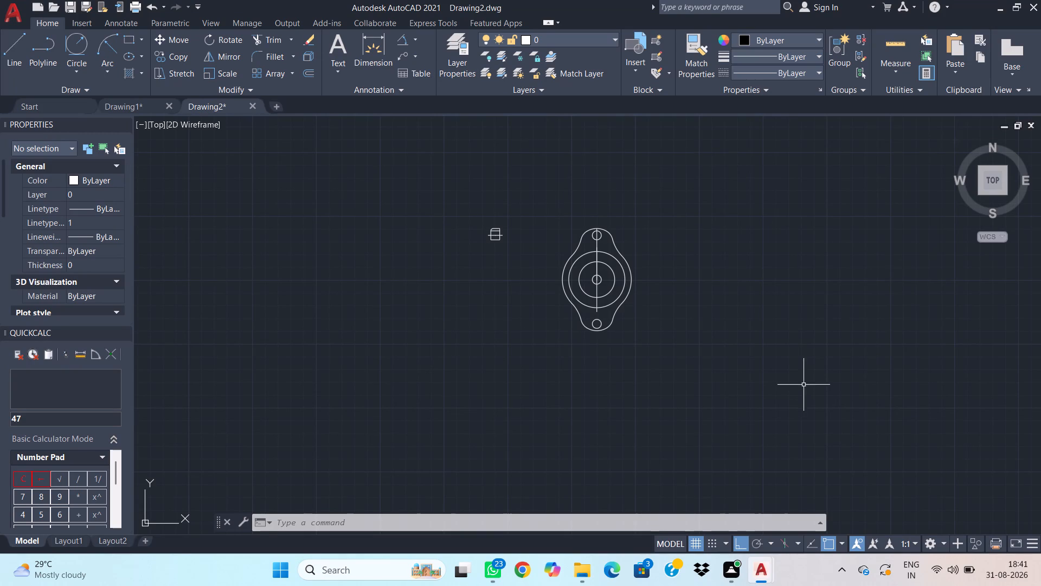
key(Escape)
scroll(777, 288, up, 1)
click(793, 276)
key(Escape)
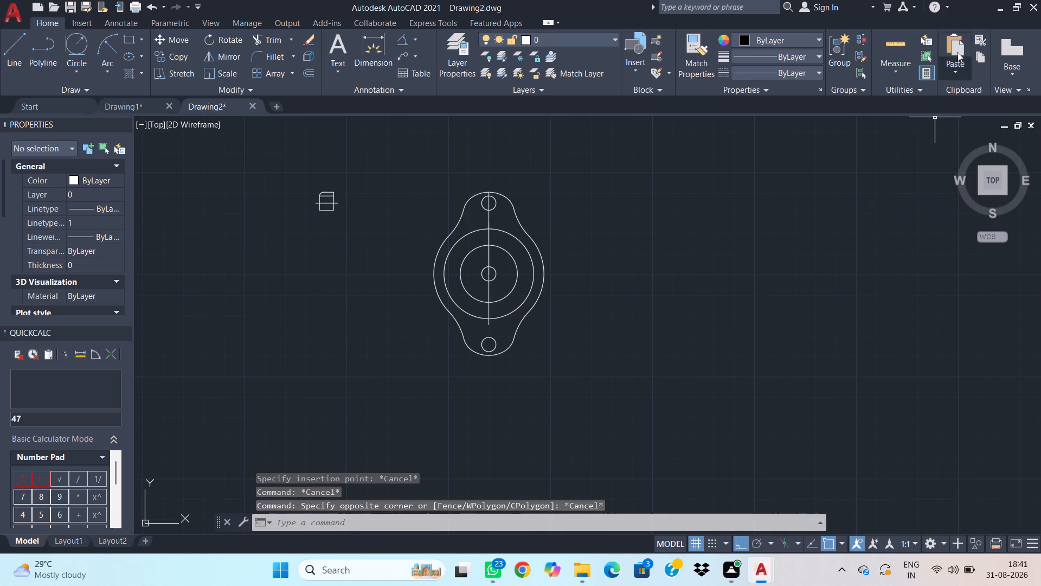
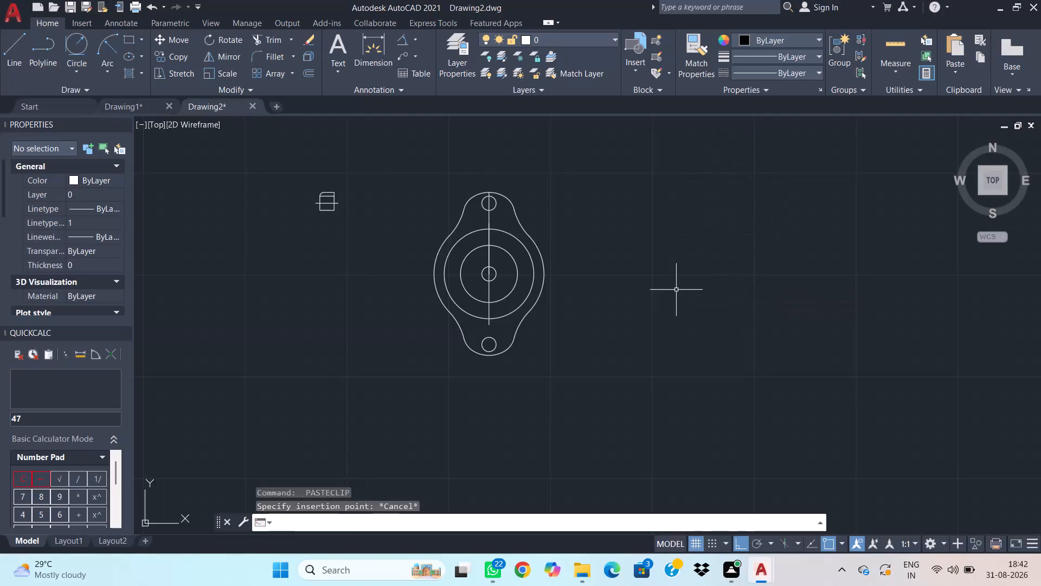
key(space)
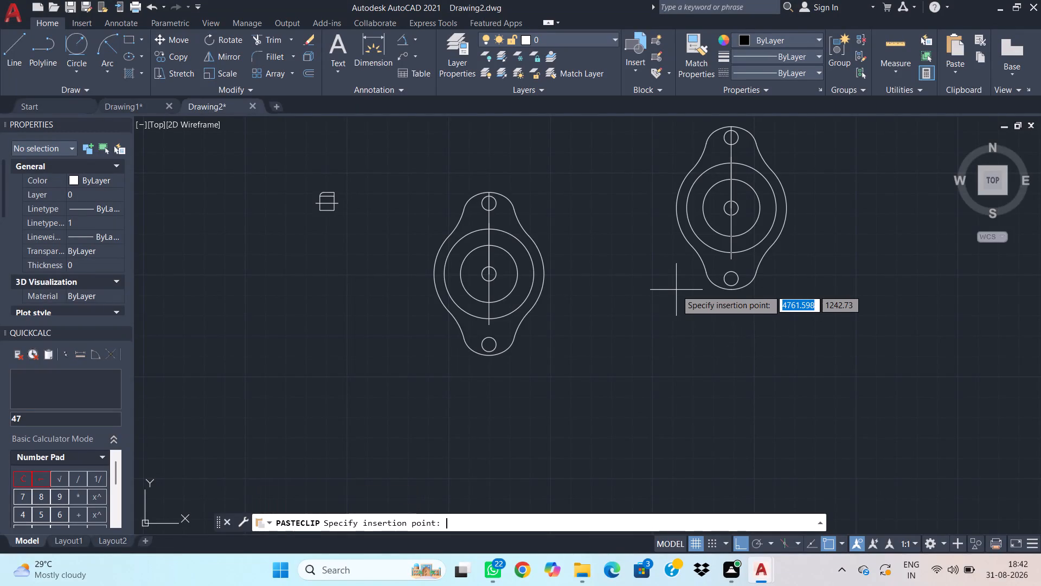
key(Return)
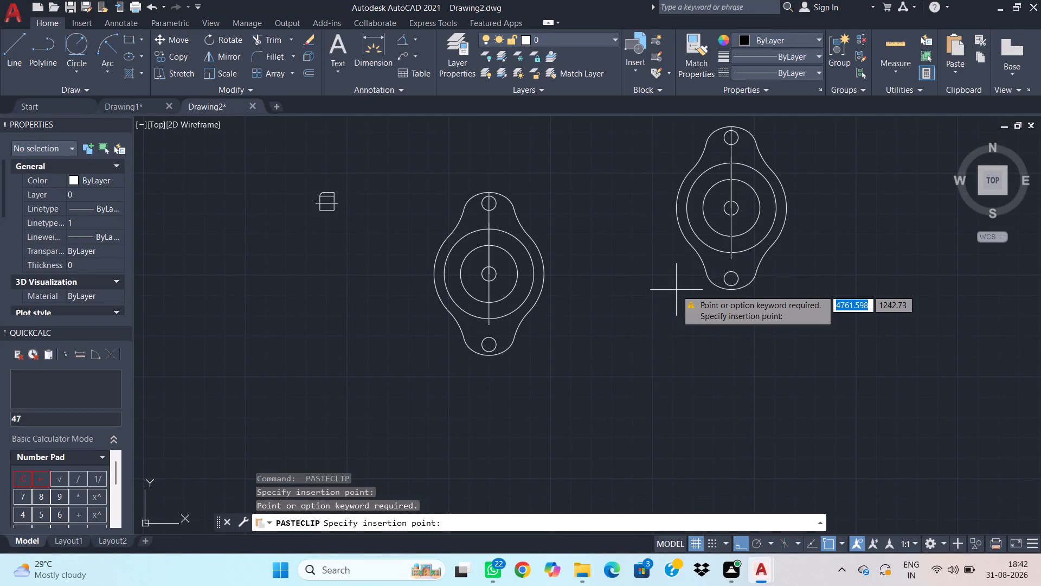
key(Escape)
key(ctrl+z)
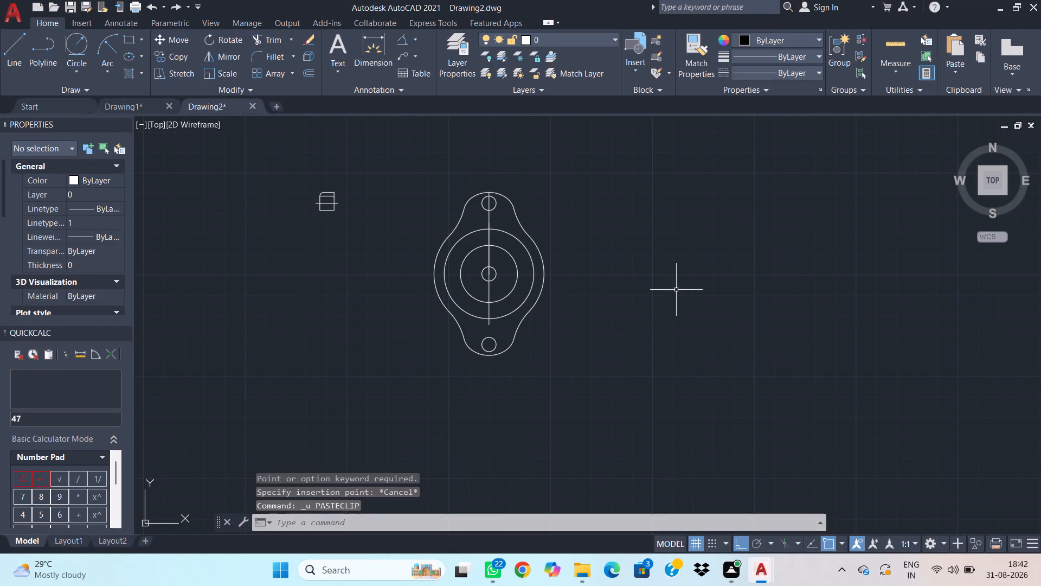
Undo the recent paste and zoom operations in model space one after another, back to the Layout1 sheet.
key(space)
key(Escape)
key(space)
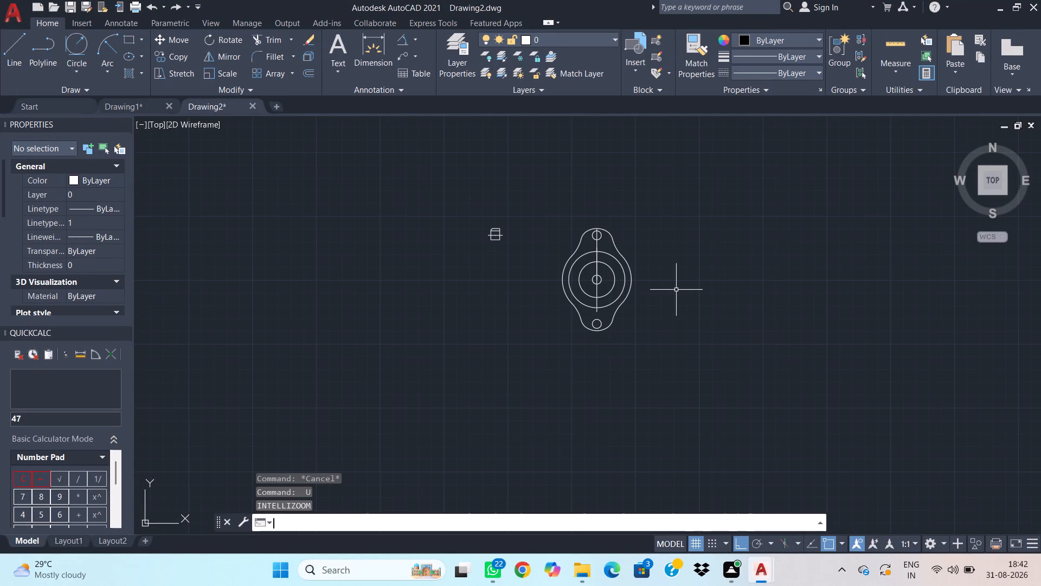
key(space)
key(Escape)
key(space)
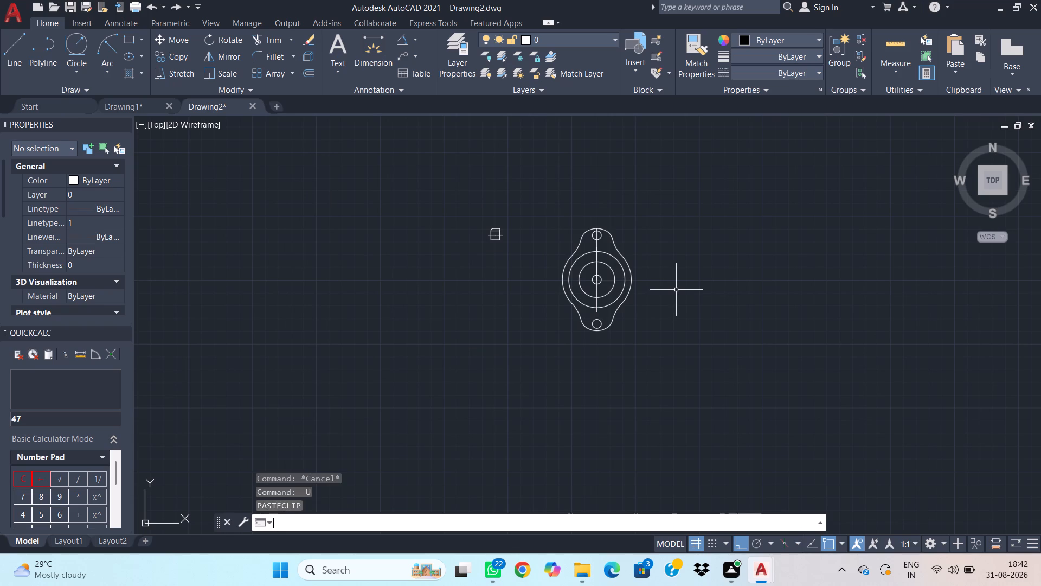
key(Escape)
key(space)
key(Escape)
key(space)
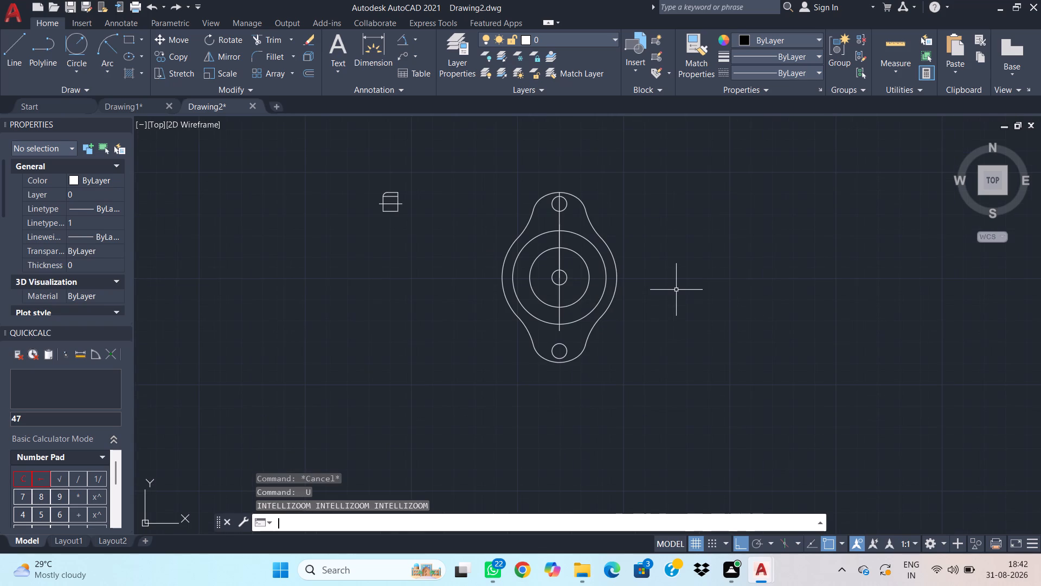
key(space)
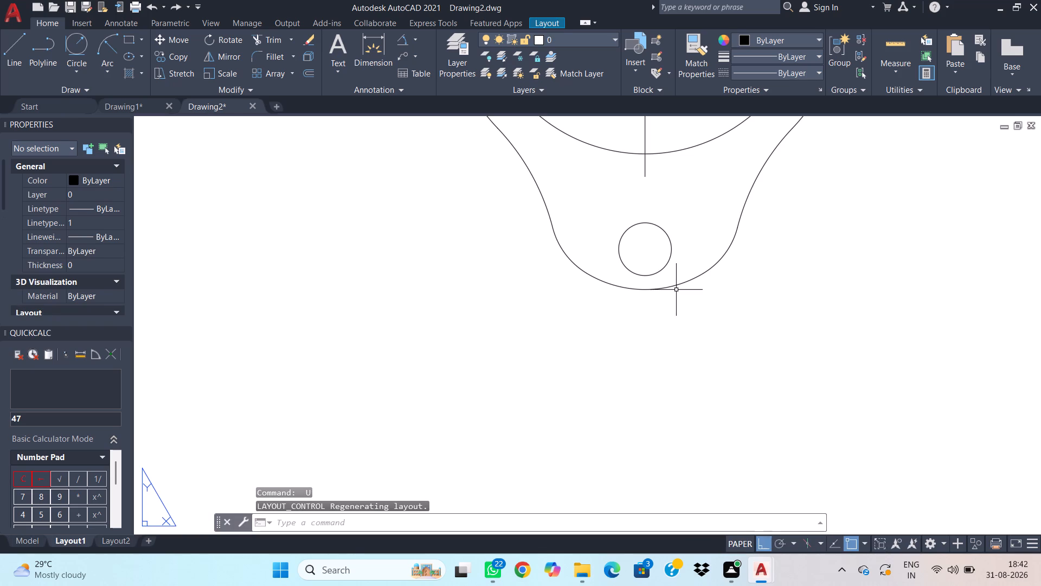
Undo the zooms and the flange group pasted on Layout1, continuing back past the layout switch to model space.
key(ctrl+z)
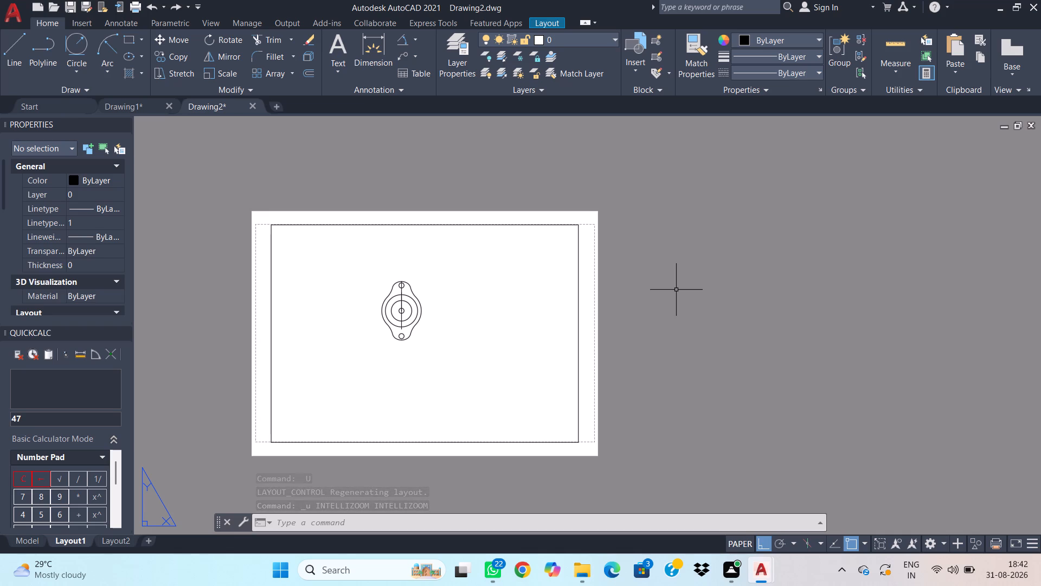
key(Escape)
key(Escape)
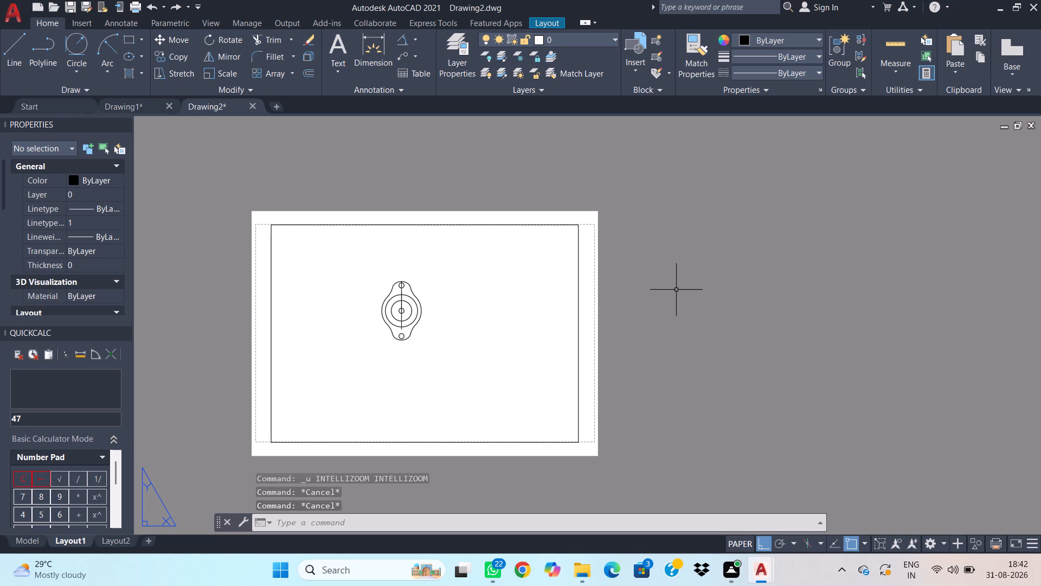
key(Escape)
text(u)
key(space)
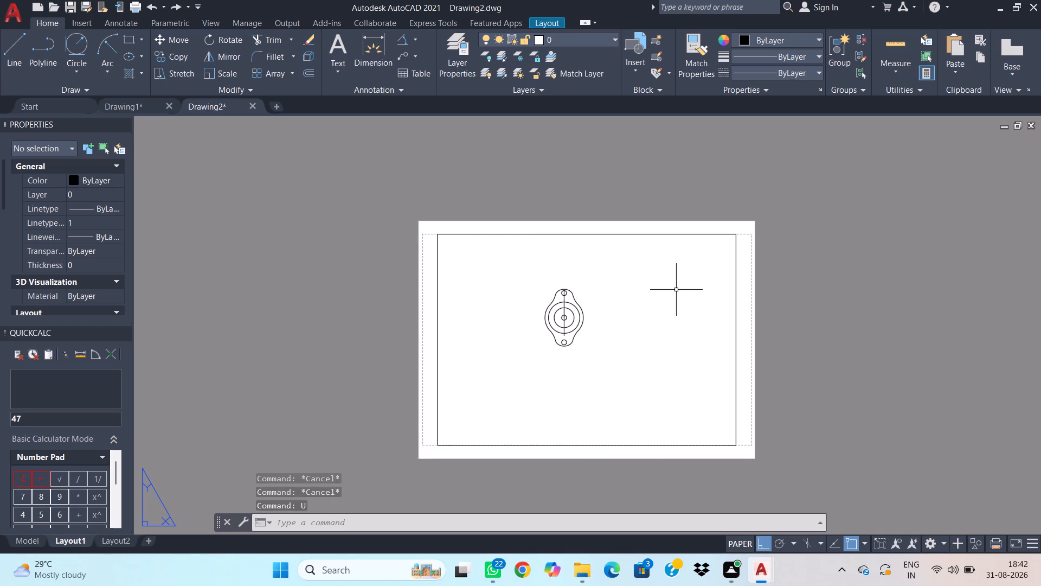
text(u)
key(space)
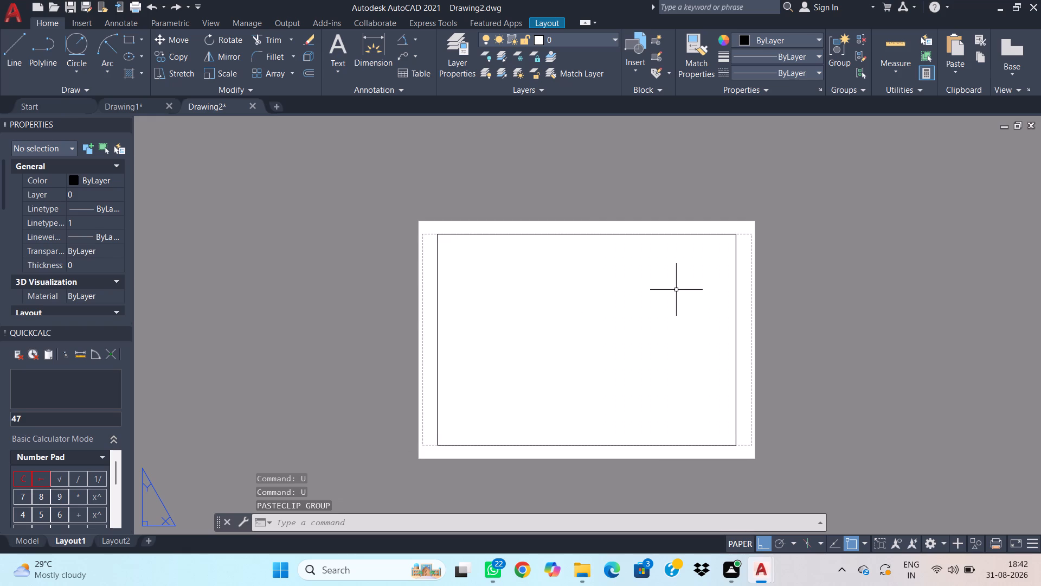
key(ctrl+z)
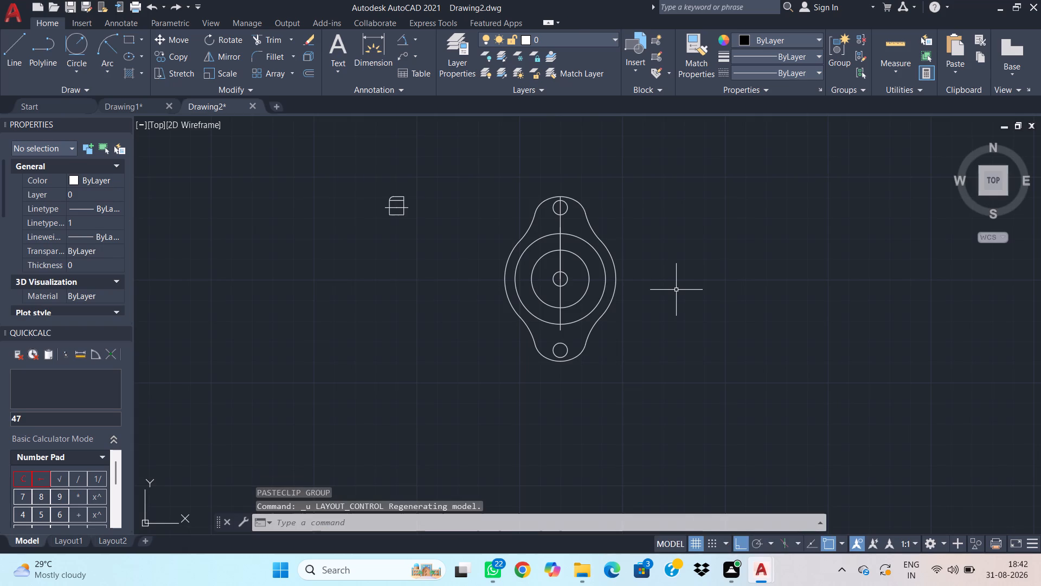
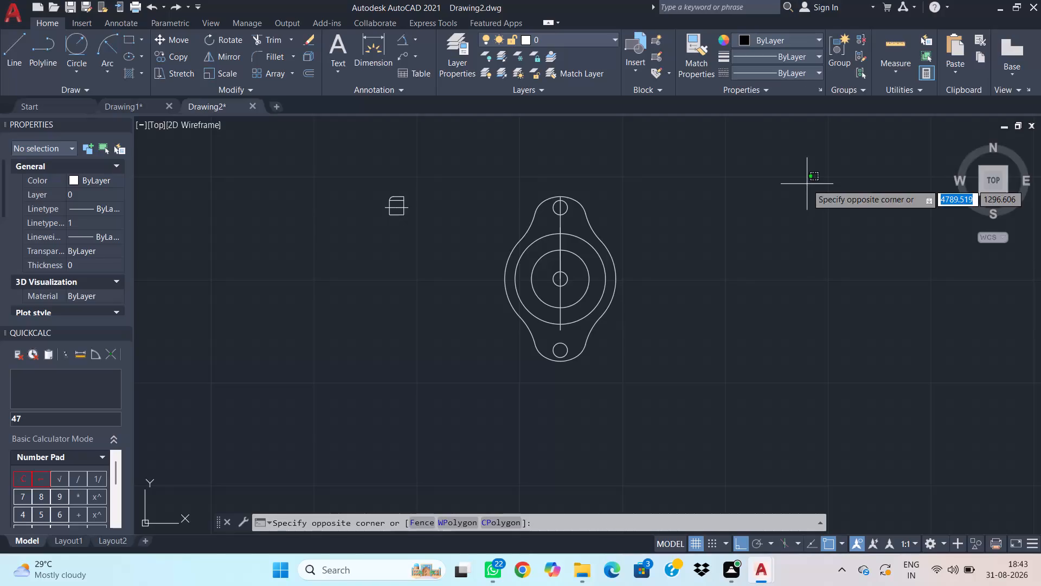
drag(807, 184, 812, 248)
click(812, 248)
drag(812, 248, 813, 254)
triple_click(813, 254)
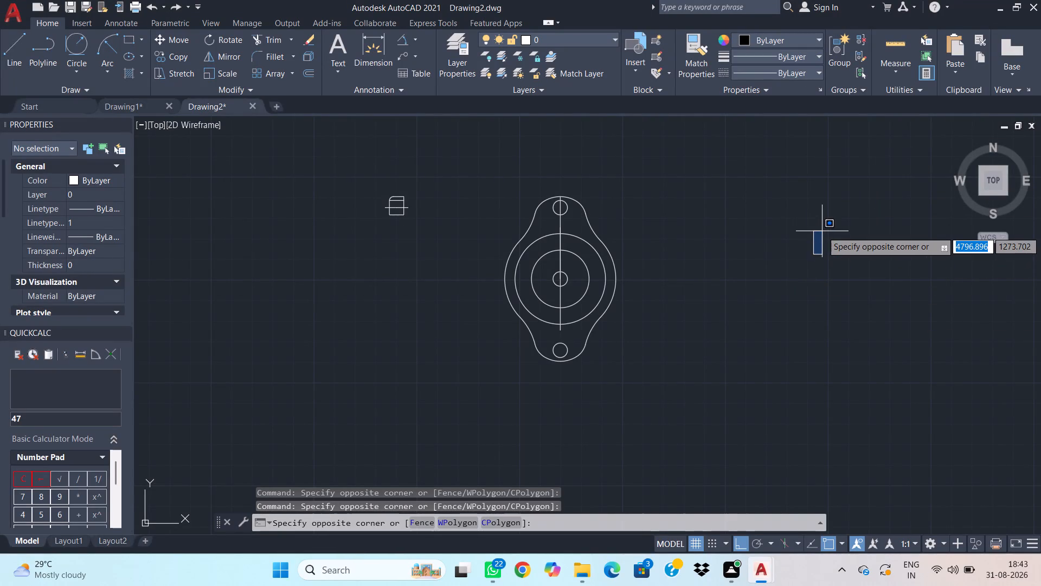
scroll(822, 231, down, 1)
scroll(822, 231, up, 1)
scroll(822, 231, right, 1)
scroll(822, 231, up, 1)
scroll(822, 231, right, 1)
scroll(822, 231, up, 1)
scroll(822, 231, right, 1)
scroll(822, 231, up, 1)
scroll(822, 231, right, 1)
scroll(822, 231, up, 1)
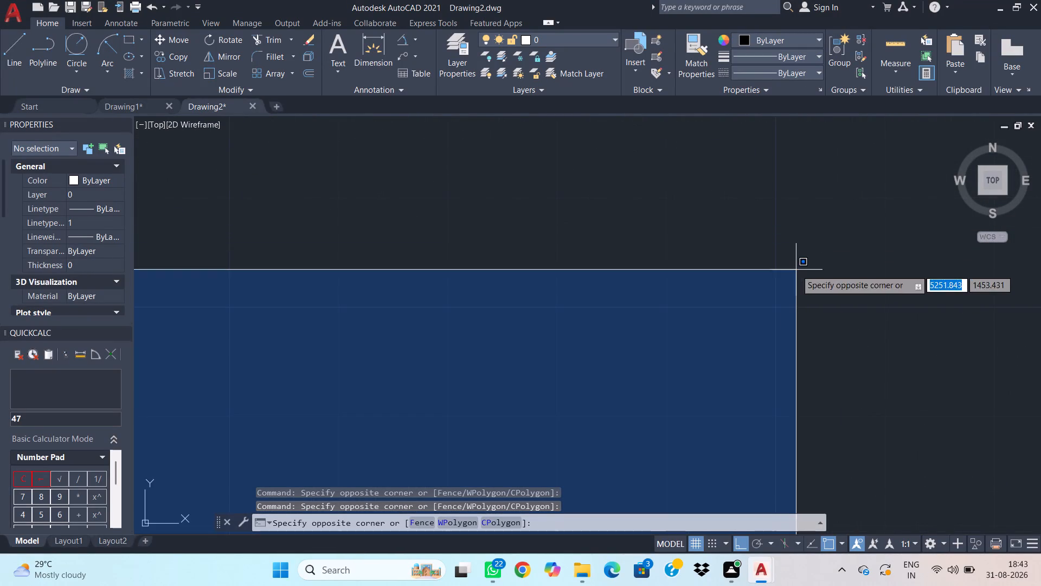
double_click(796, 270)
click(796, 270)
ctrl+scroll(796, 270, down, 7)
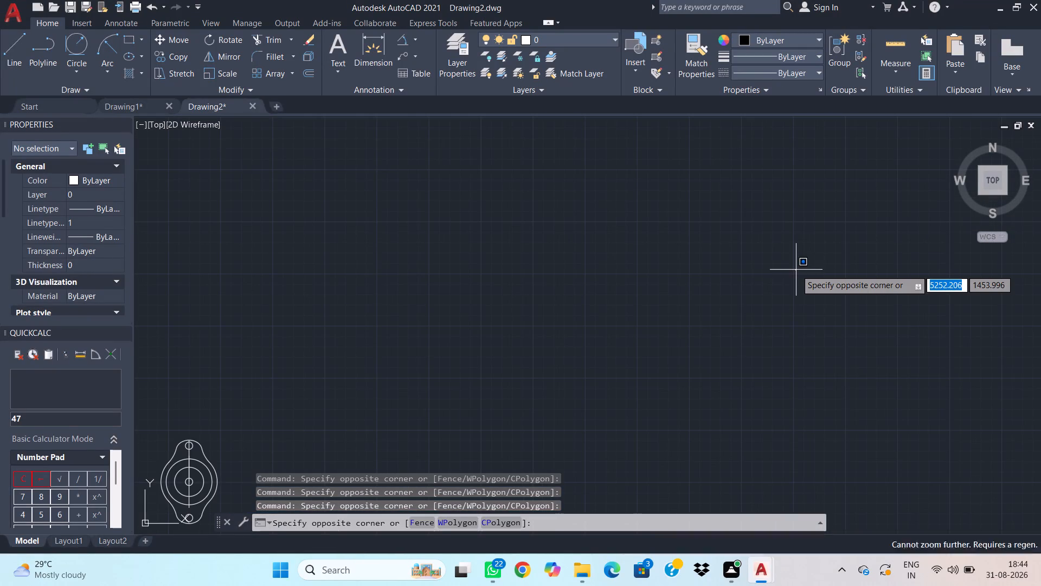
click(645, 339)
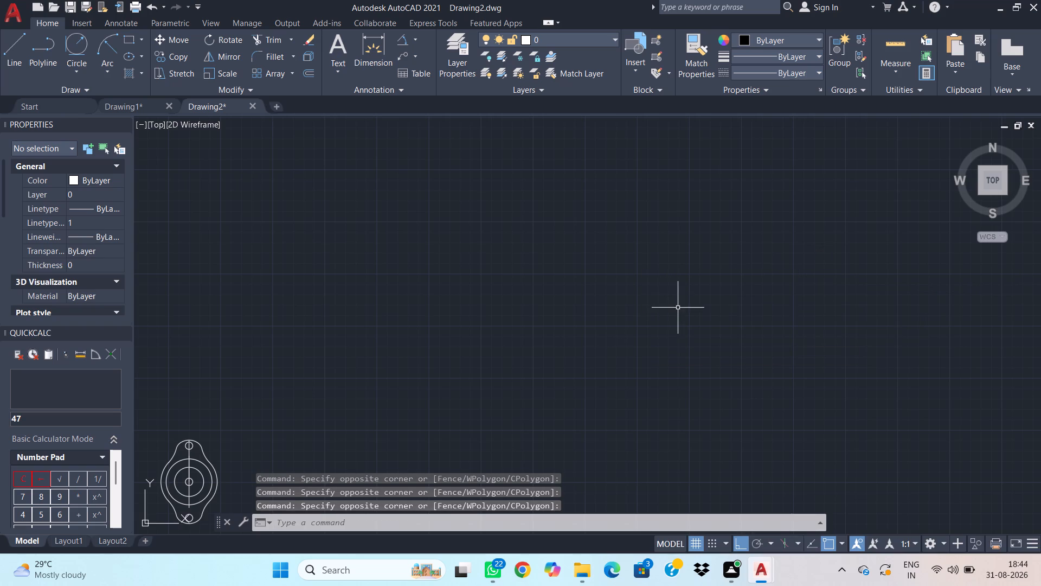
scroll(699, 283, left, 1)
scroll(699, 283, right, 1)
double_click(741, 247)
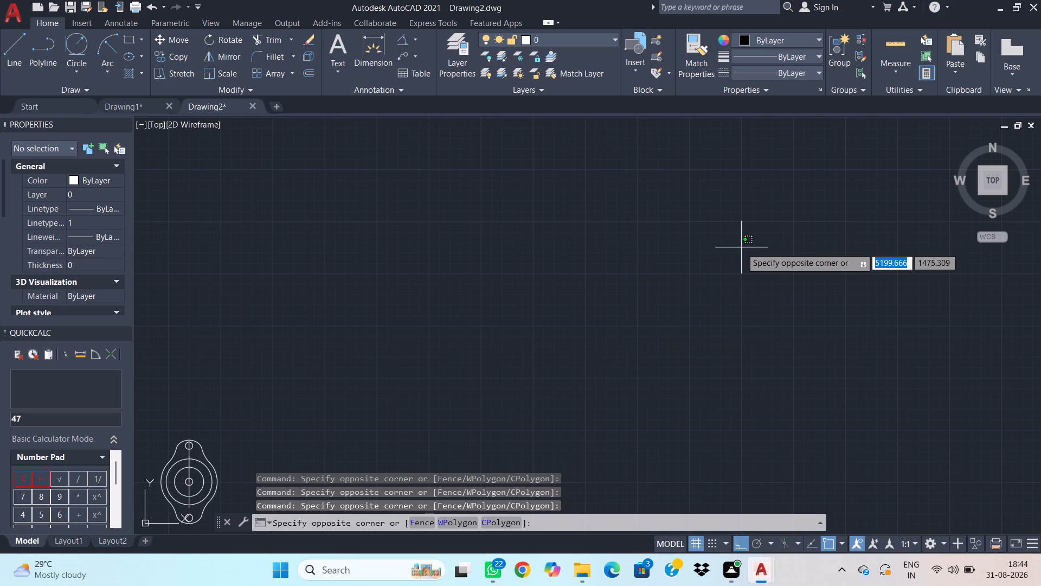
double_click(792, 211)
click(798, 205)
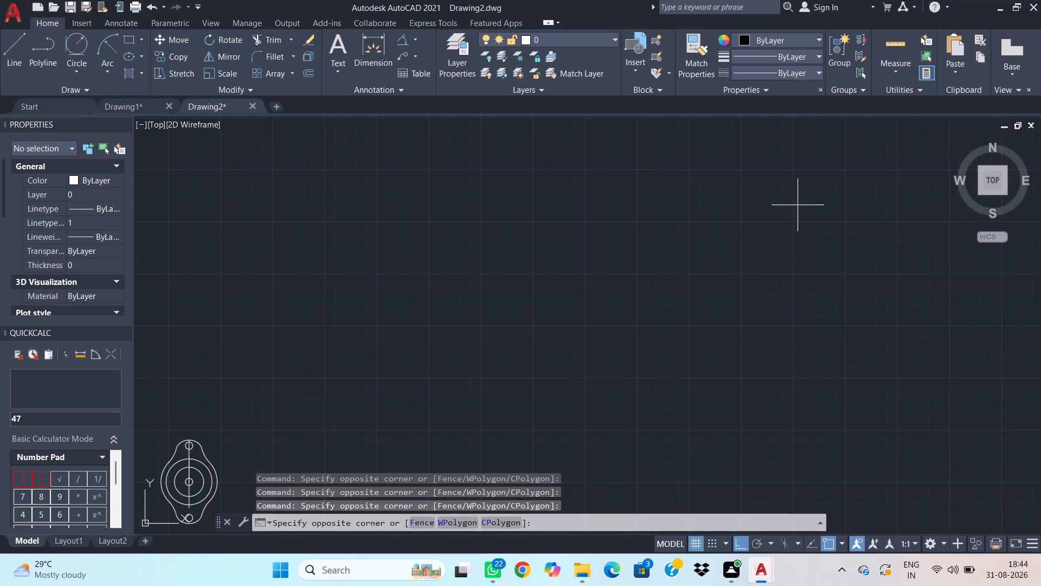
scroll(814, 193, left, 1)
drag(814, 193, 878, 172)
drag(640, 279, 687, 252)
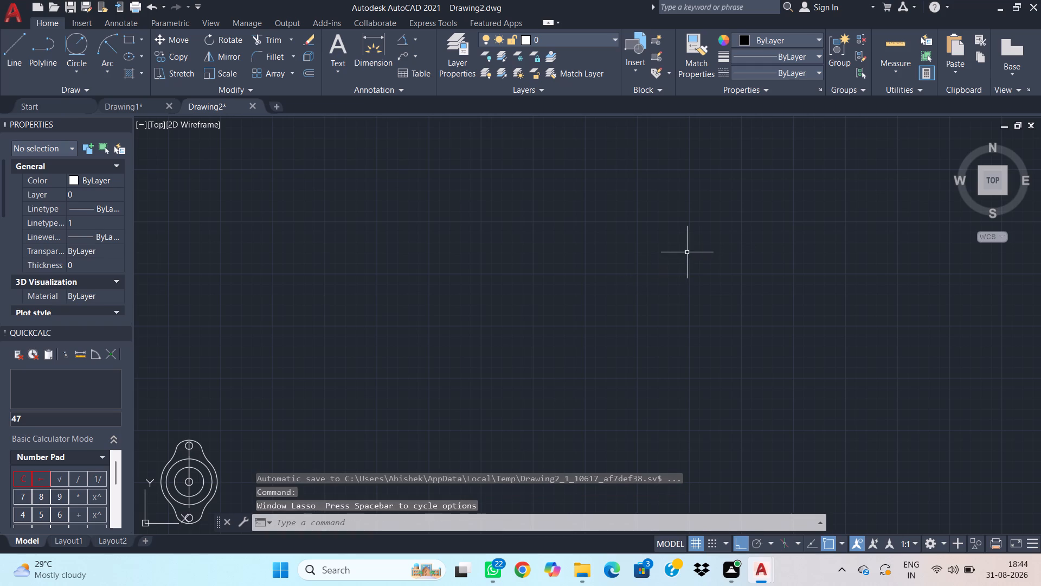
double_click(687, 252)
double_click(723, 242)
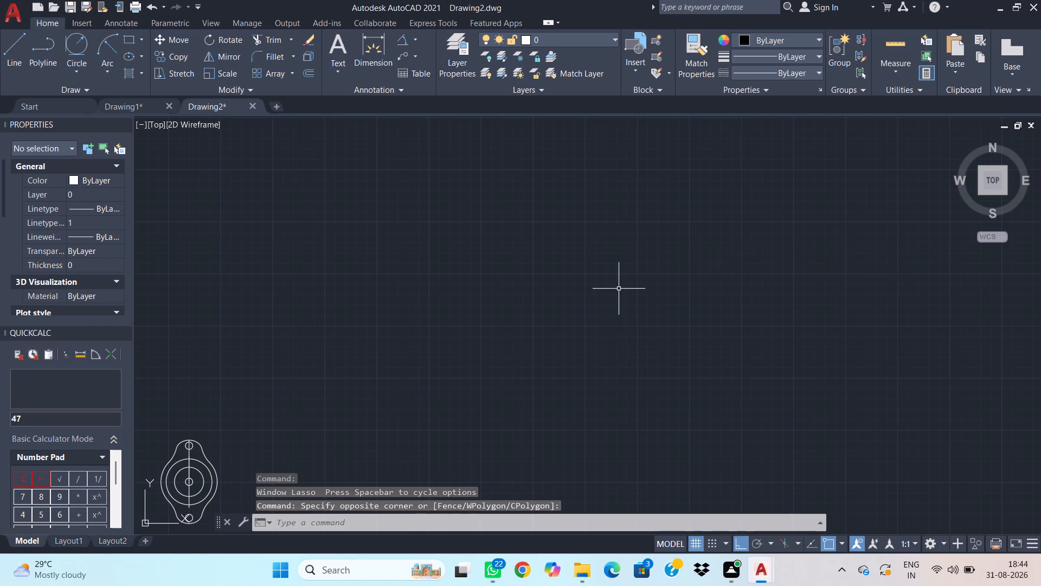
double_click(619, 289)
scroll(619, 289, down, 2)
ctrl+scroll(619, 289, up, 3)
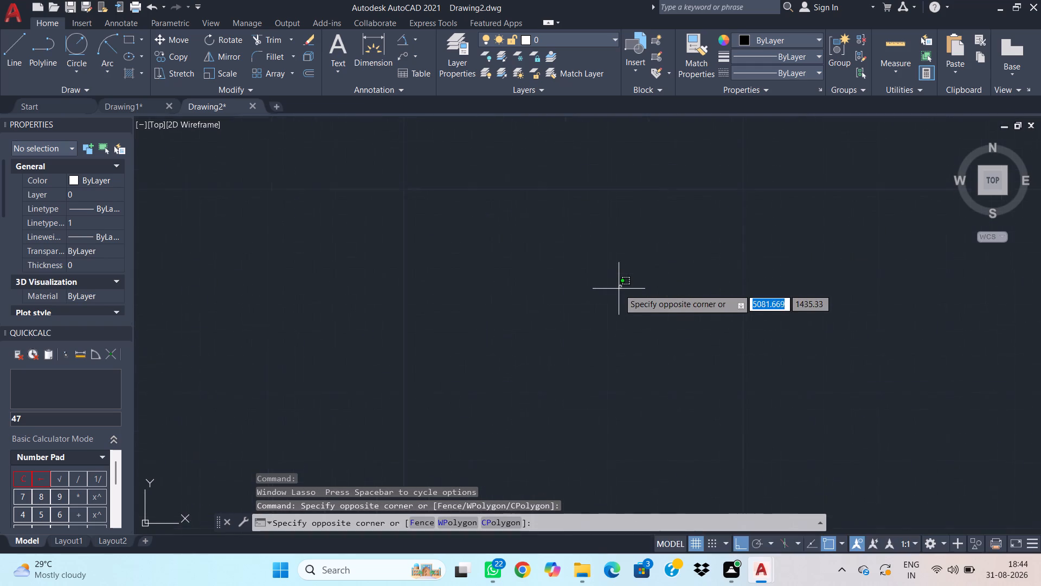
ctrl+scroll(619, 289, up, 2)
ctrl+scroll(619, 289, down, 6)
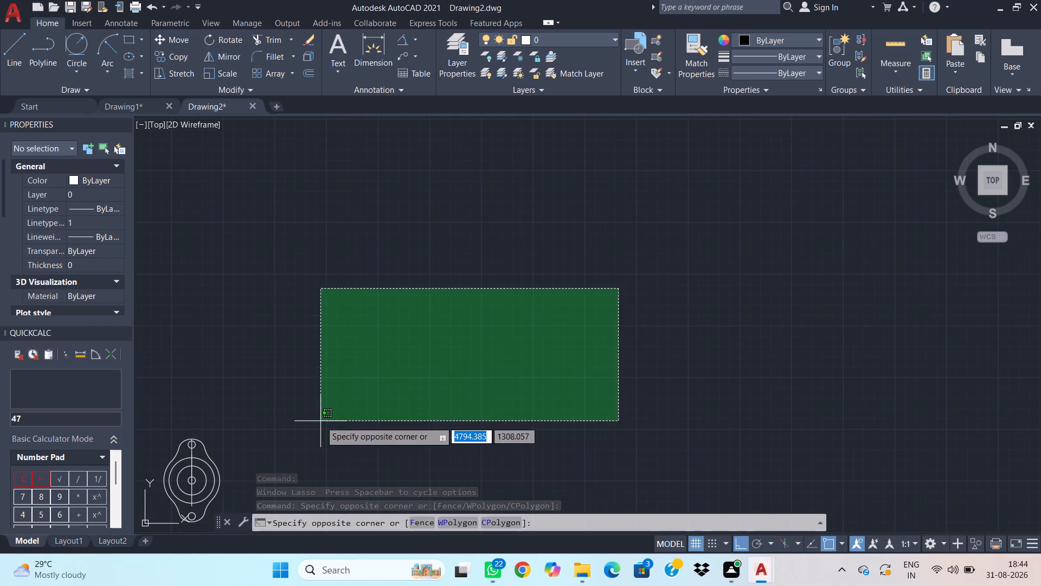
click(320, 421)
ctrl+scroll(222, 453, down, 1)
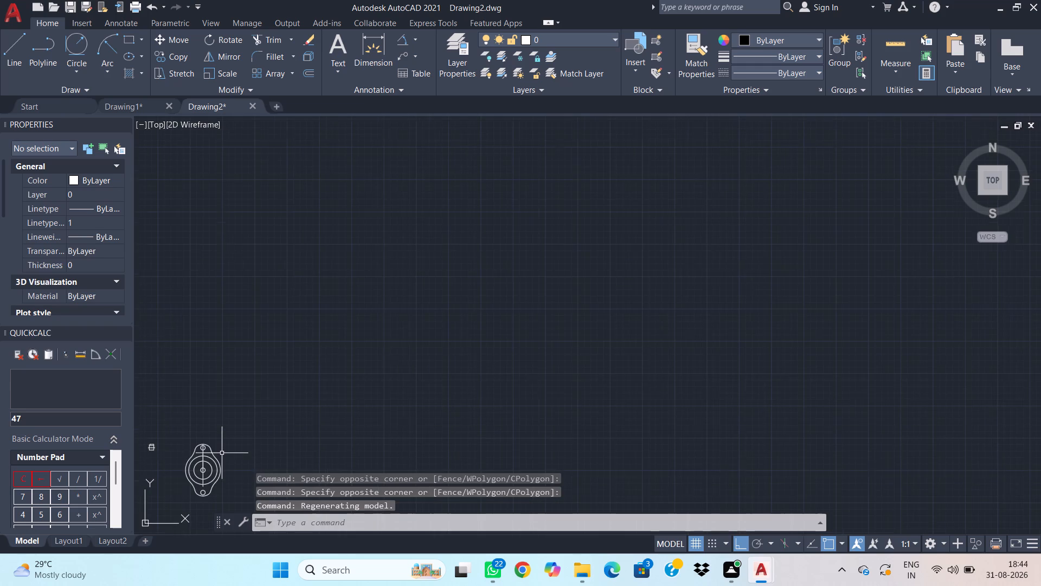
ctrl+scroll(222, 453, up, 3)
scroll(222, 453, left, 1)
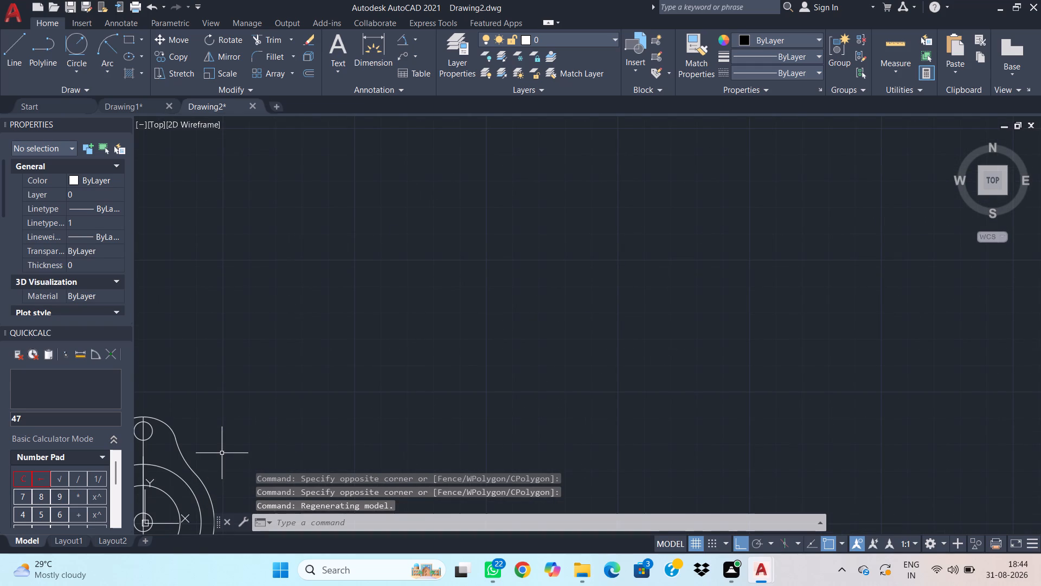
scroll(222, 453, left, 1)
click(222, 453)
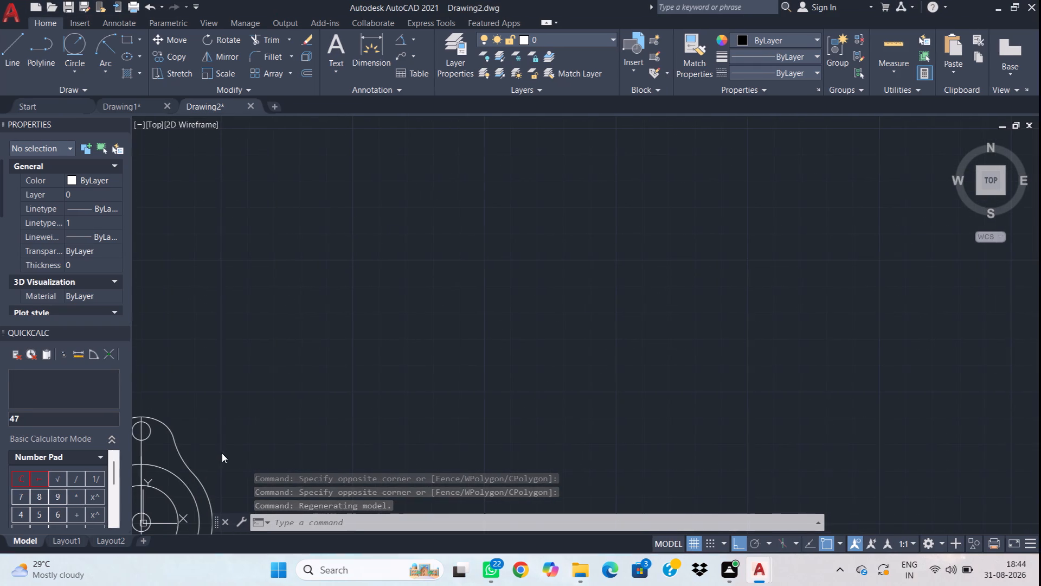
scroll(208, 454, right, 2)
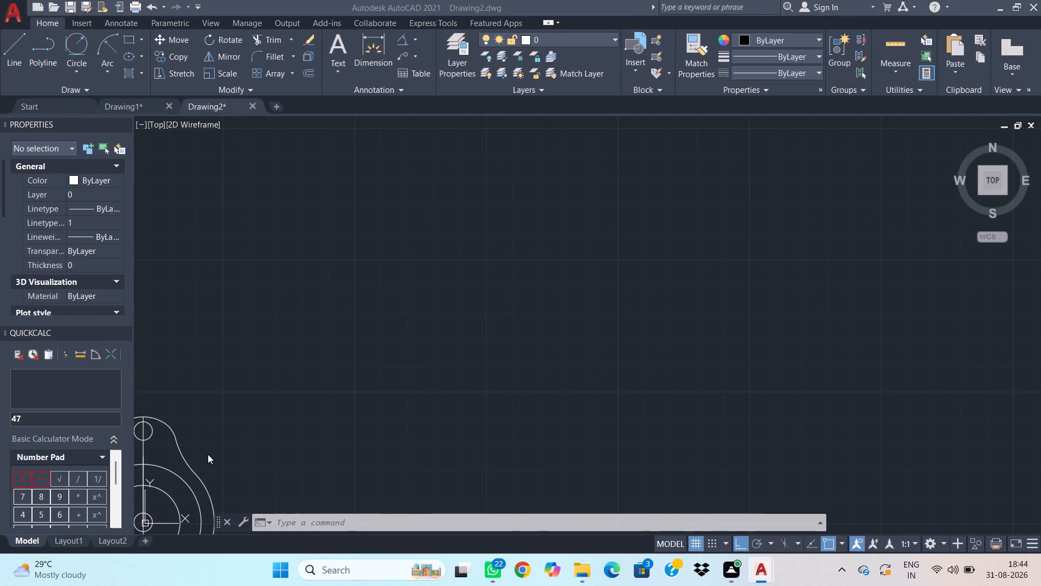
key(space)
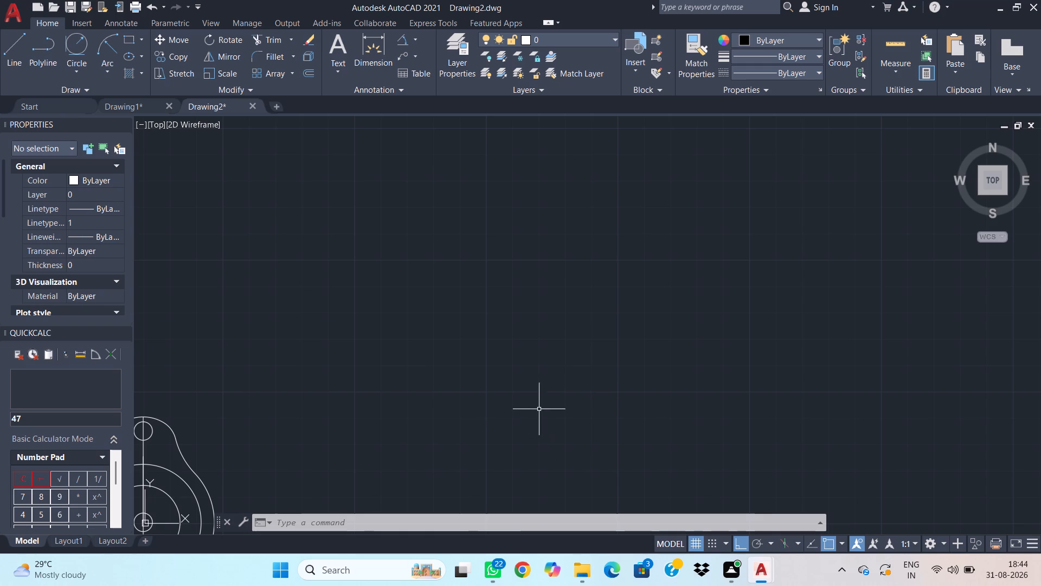
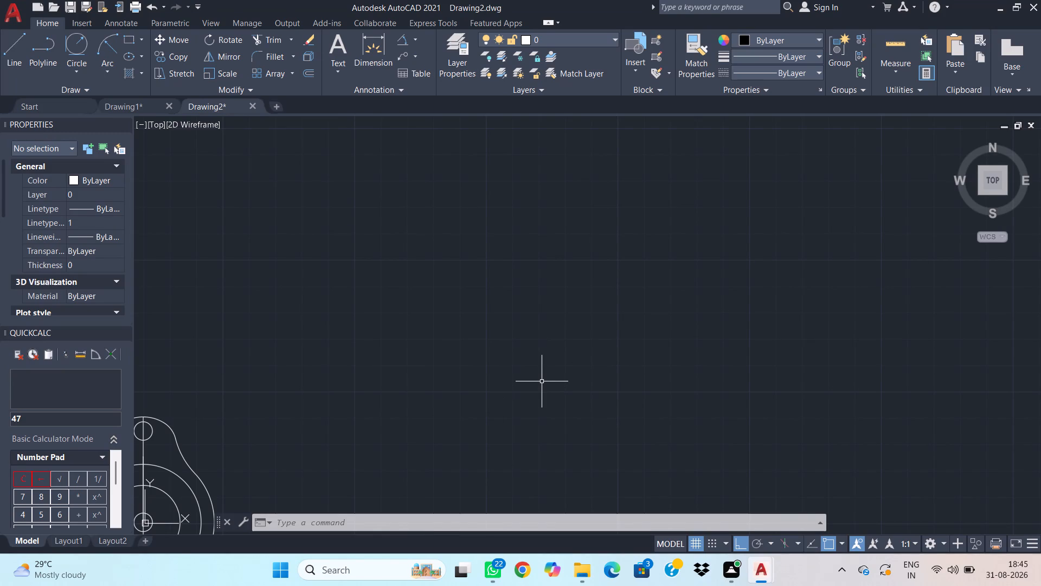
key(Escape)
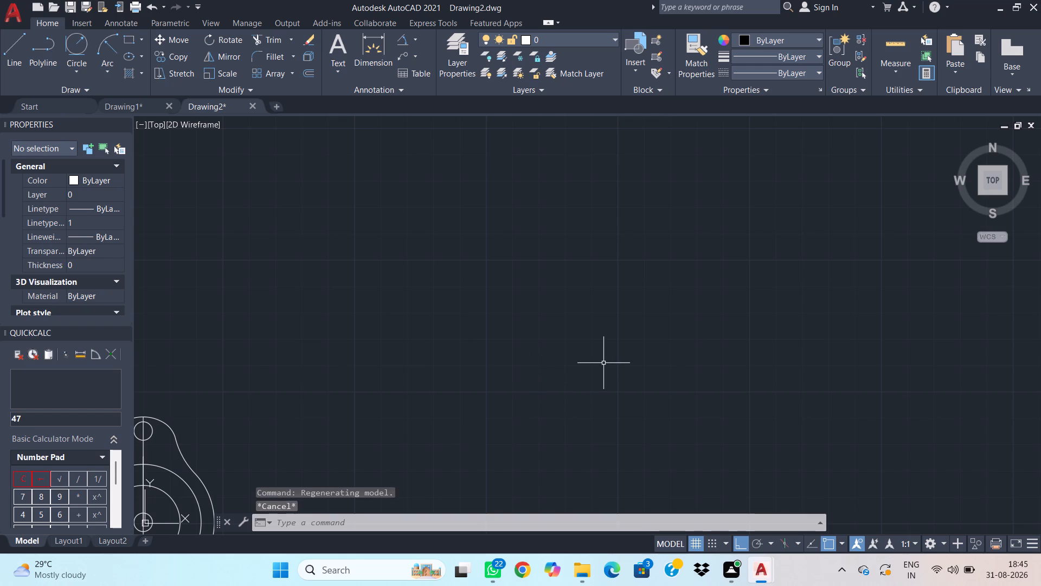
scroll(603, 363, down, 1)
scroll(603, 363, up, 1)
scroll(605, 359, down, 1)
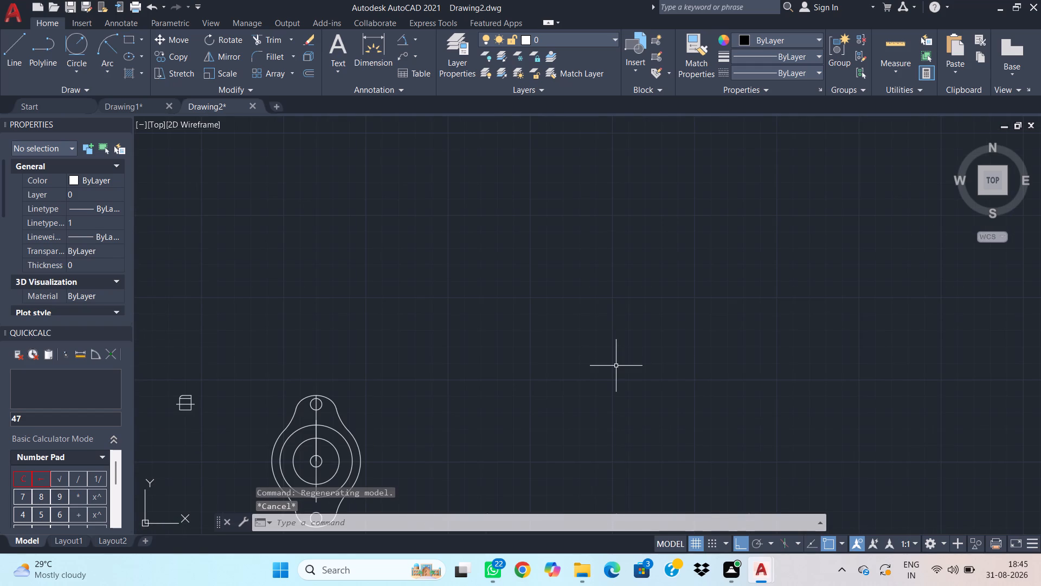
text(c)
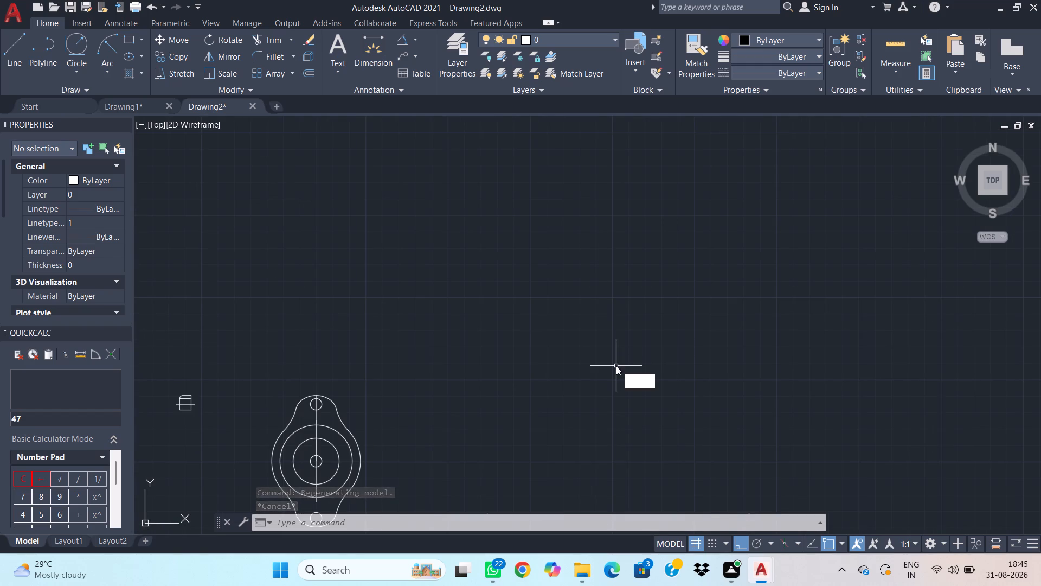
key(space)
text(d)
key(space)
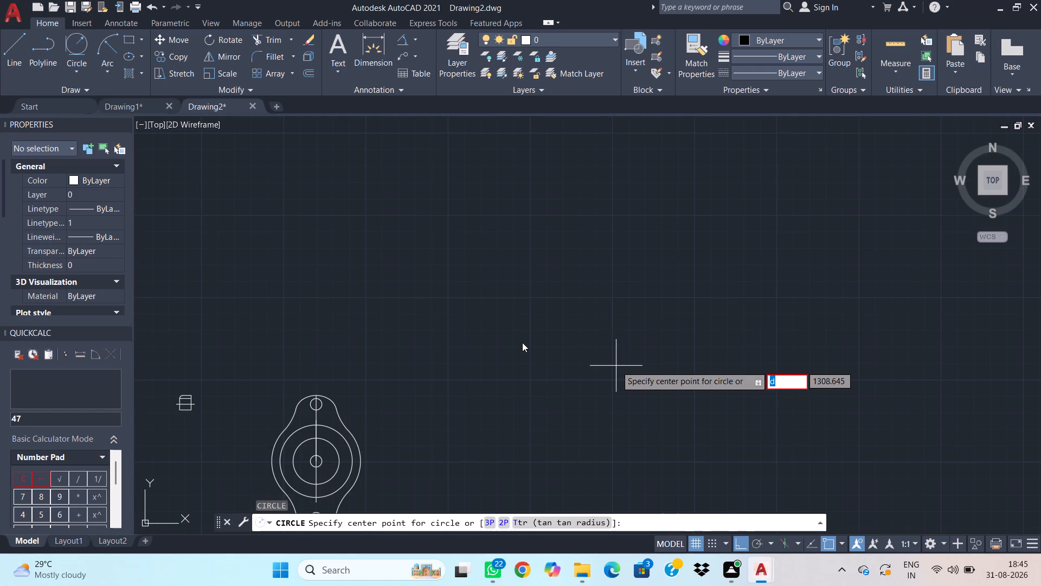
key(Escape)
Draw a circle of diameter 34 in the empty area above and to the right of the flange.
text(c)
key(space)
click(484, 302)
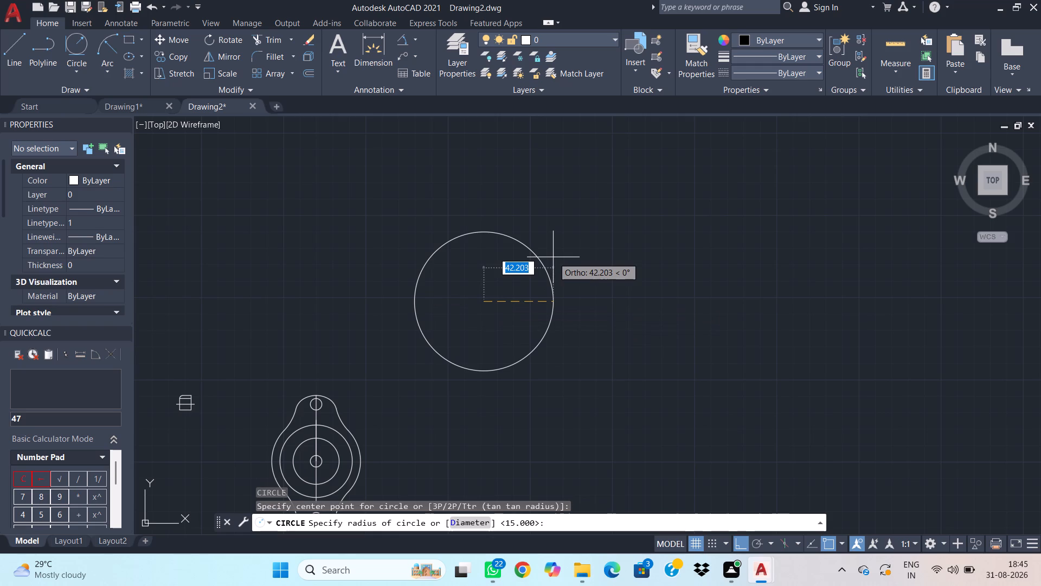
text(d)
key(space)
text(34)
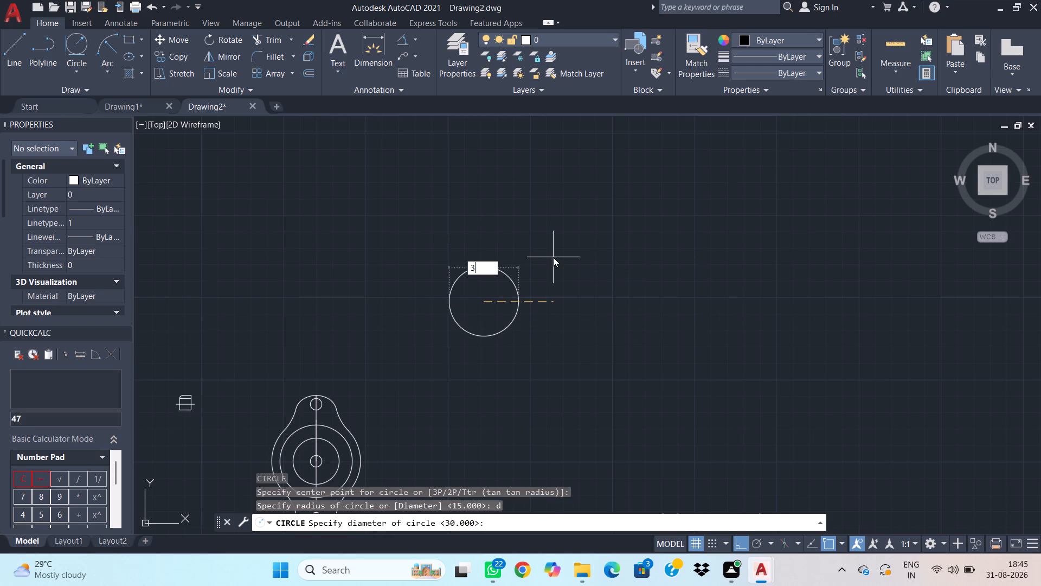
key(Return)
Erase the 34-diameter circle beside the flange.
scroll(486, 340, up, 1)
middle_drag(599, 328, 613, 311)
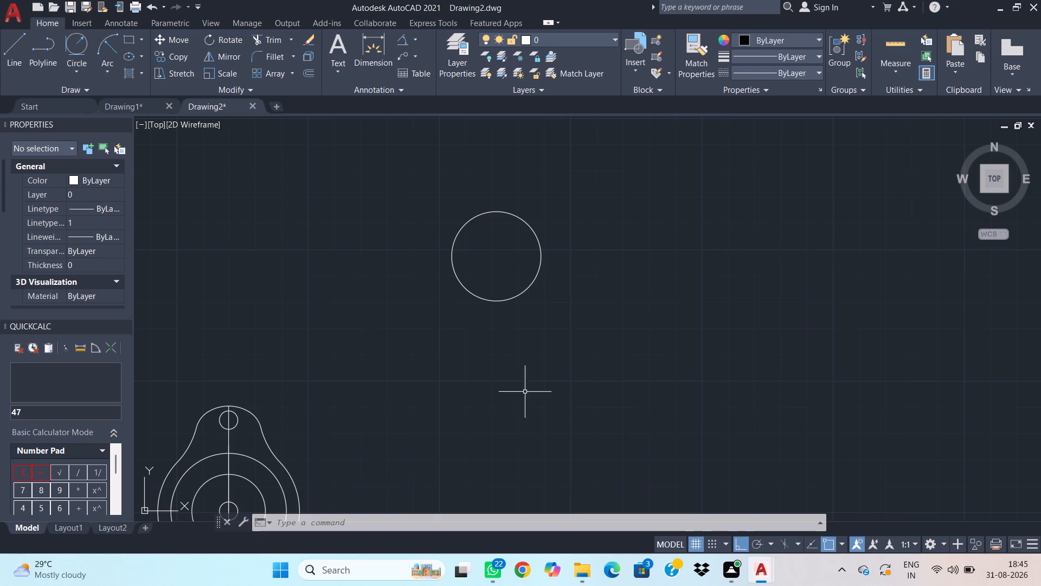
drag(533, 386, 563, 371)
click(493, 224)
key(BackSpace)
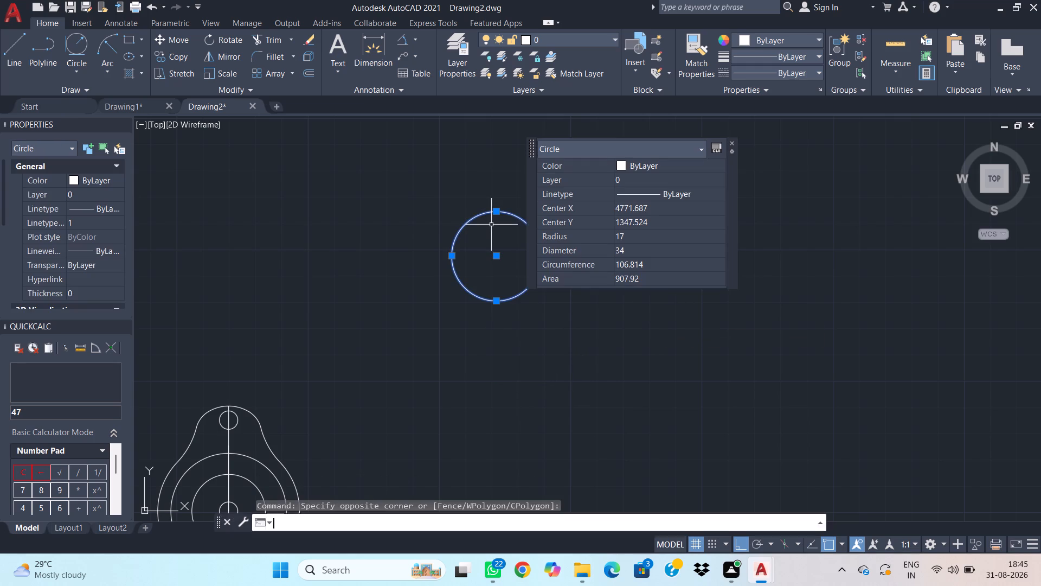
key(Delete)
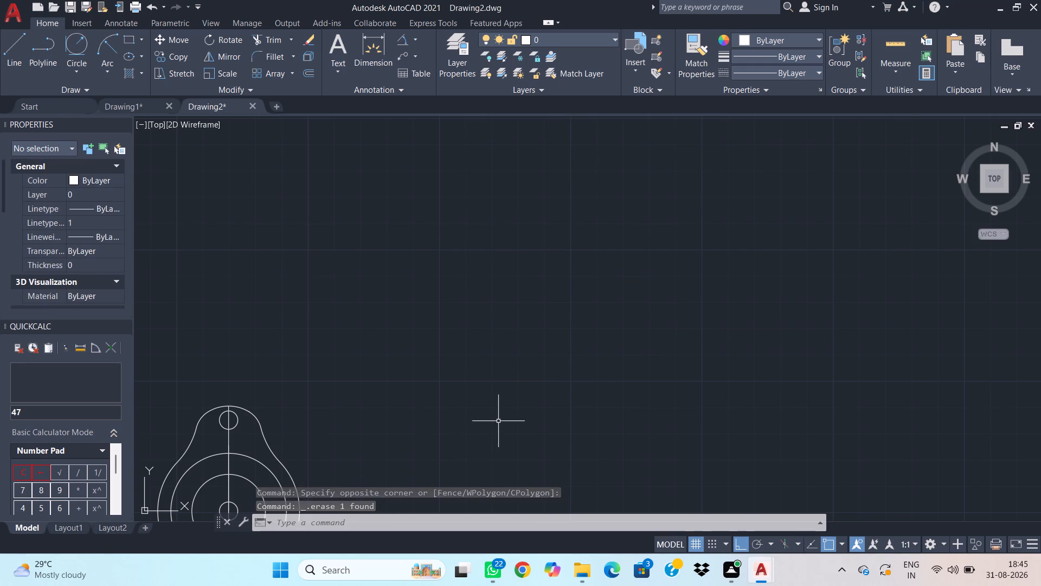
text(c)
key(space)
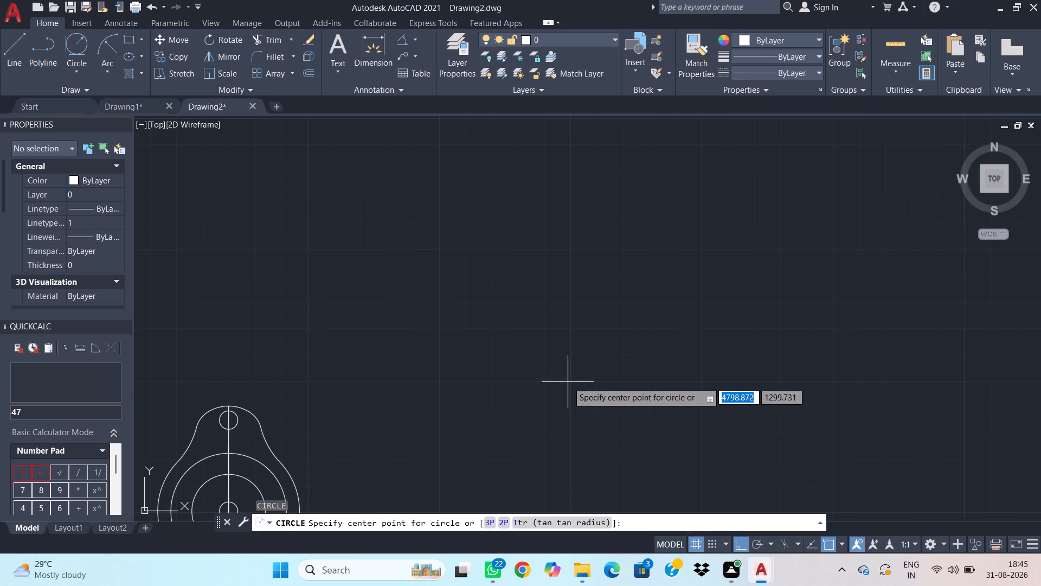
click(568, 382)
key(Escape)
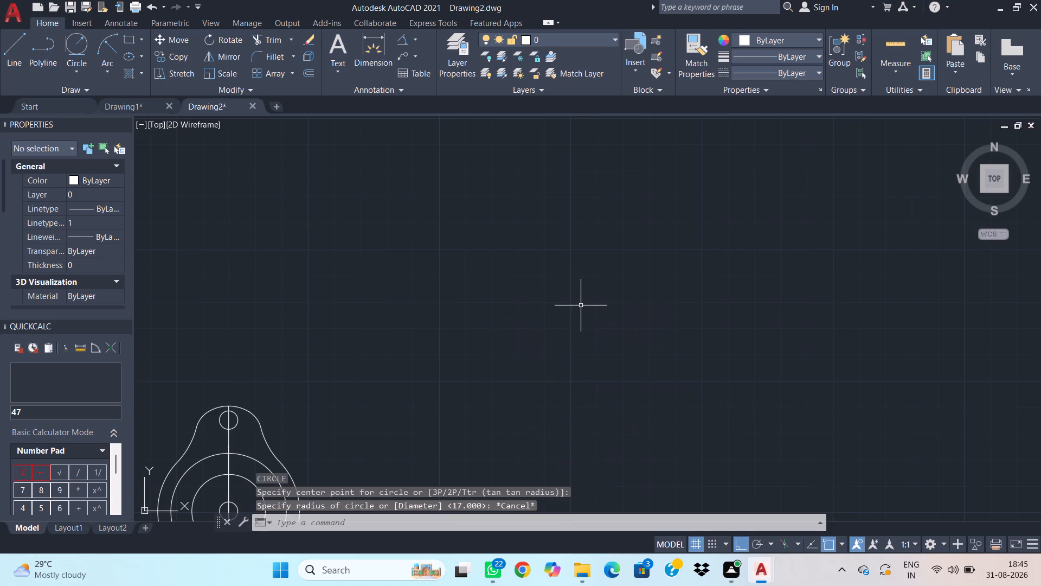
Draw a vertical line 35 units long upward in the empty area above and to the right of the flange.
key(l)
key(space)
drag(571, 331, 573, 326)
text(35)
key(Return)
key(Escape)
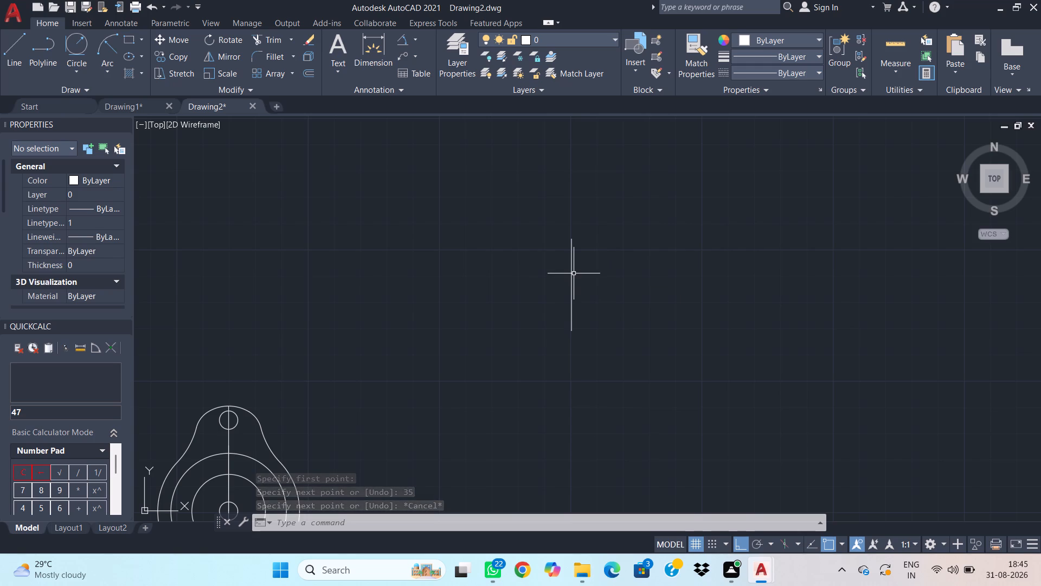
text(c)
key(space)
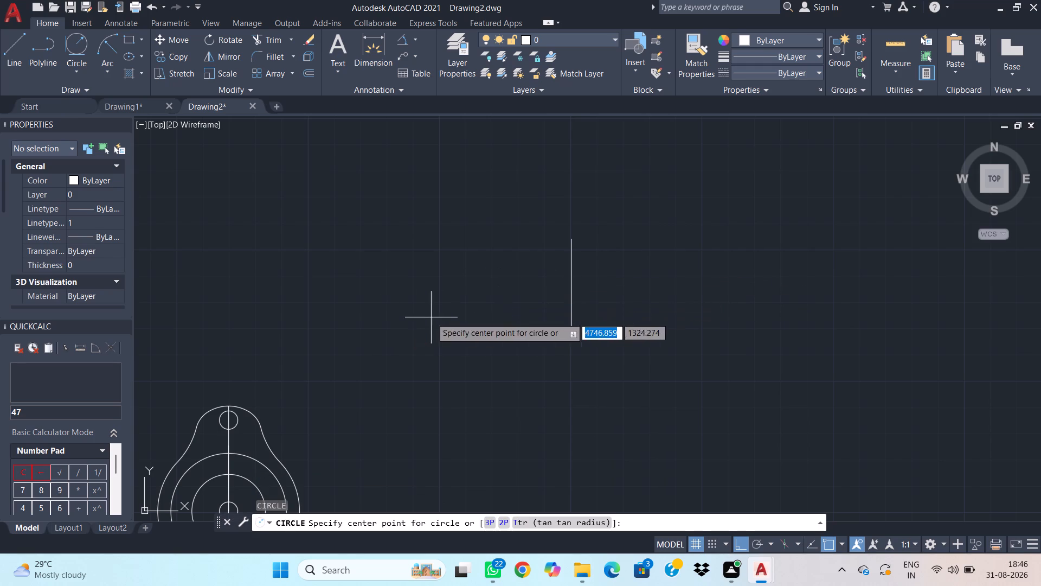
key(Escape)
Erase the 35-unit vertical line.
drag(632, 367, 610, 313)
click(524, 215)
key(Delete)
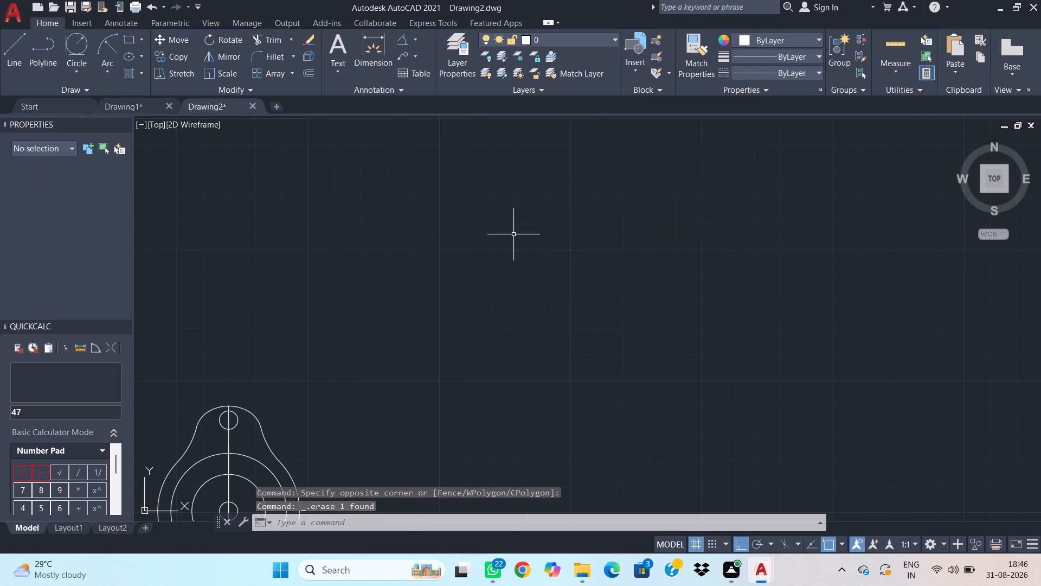
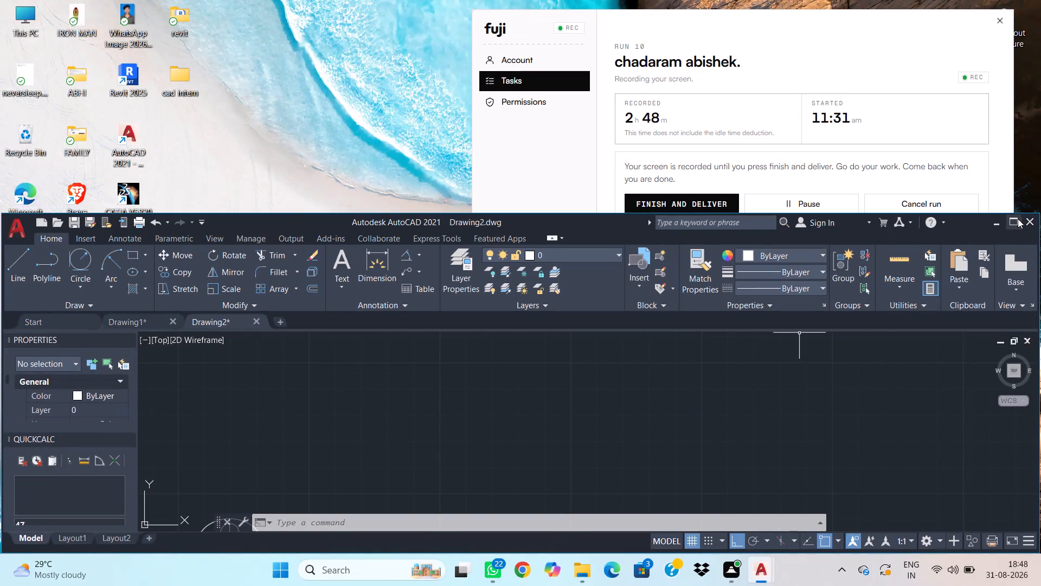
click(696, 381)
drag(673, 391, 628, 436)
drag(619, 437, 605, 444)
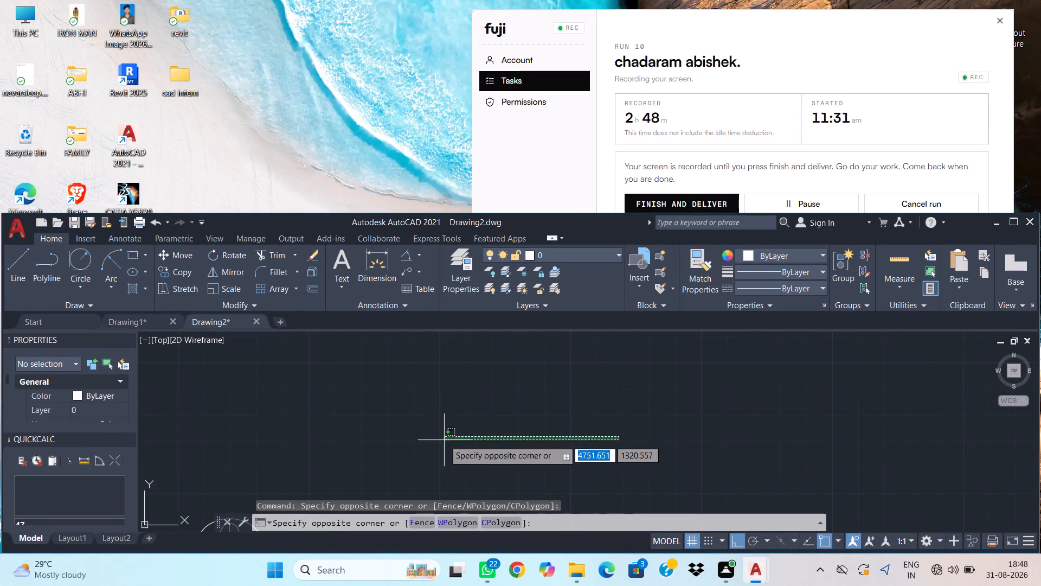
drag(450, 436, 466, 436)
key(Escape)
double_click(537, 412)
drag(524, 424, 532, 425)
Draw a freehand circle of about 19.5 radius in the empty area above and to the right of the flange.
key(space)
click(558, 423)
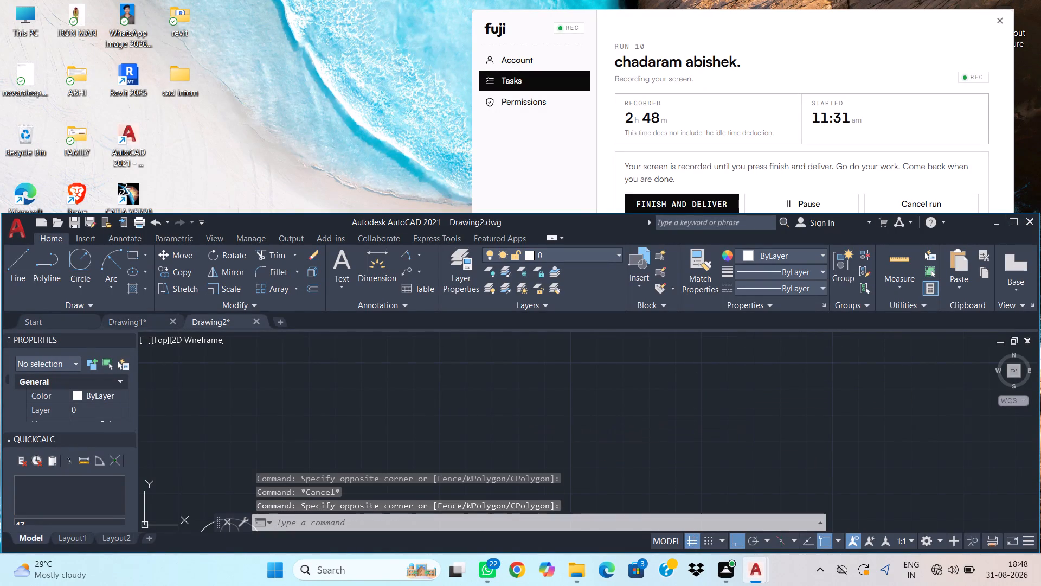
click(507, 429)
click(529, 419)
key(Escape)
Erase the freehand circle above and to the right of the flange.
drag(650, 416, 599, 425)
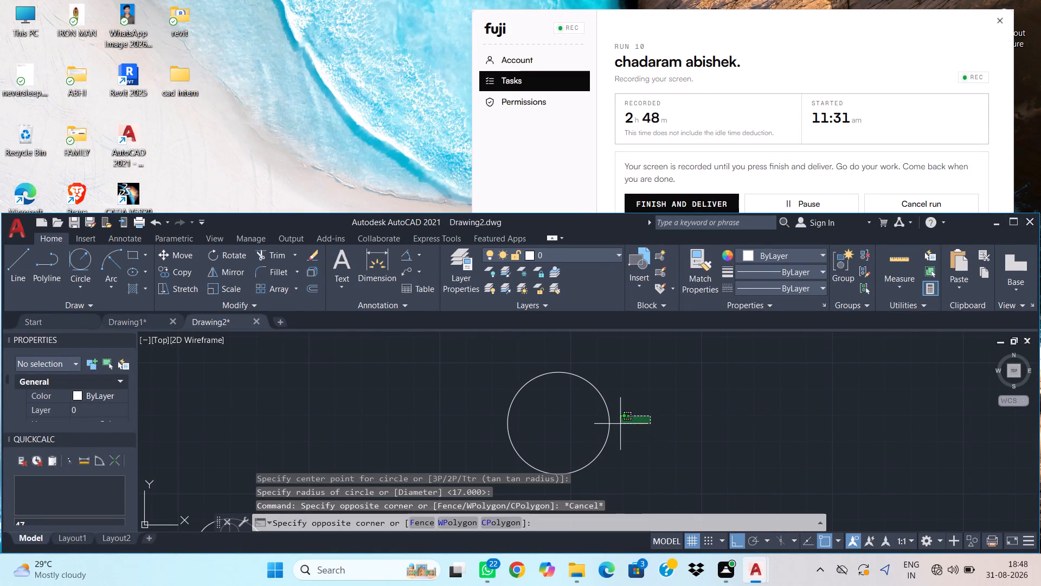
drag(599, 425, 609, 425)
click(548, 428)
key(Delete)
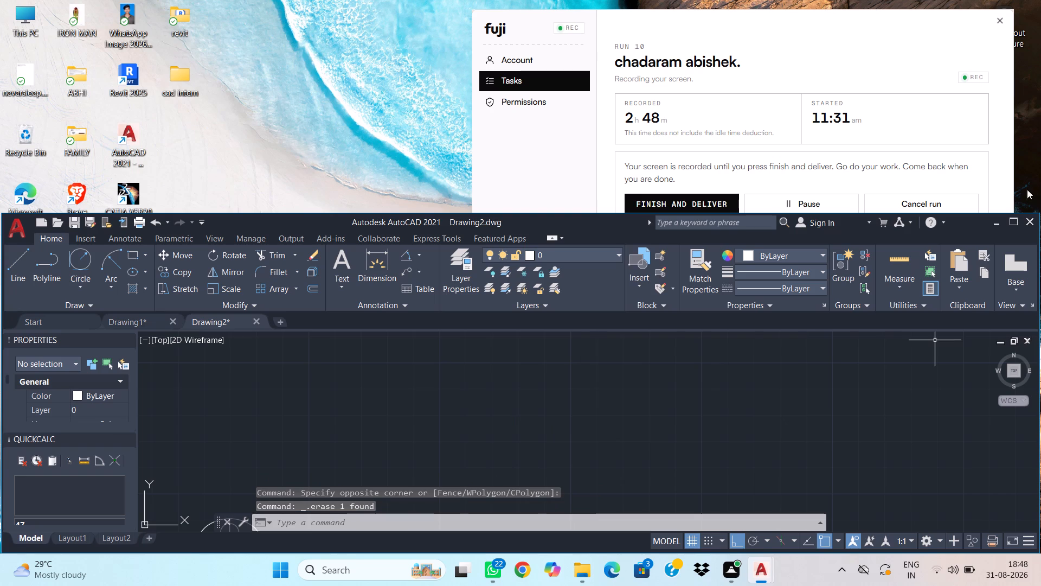
Maximize the drawing application window to fill the screen.
click(1009, 220)
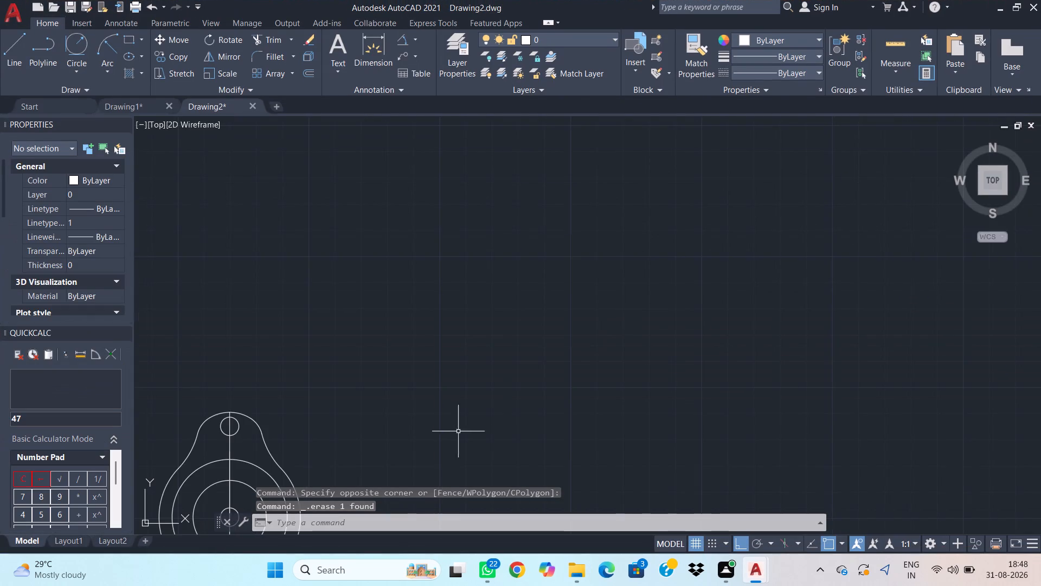
Draw a circle of diameter 50 in the empty area above and to the right of the flange.
scroll(446, 415, down, 2)
scroll(413, 410, up, 2)
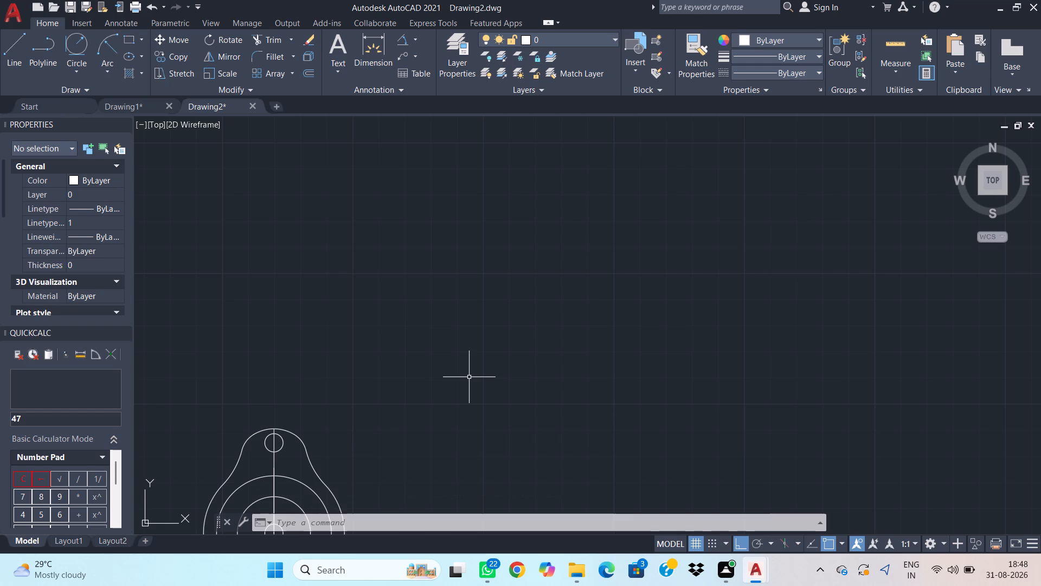
key(Escape)
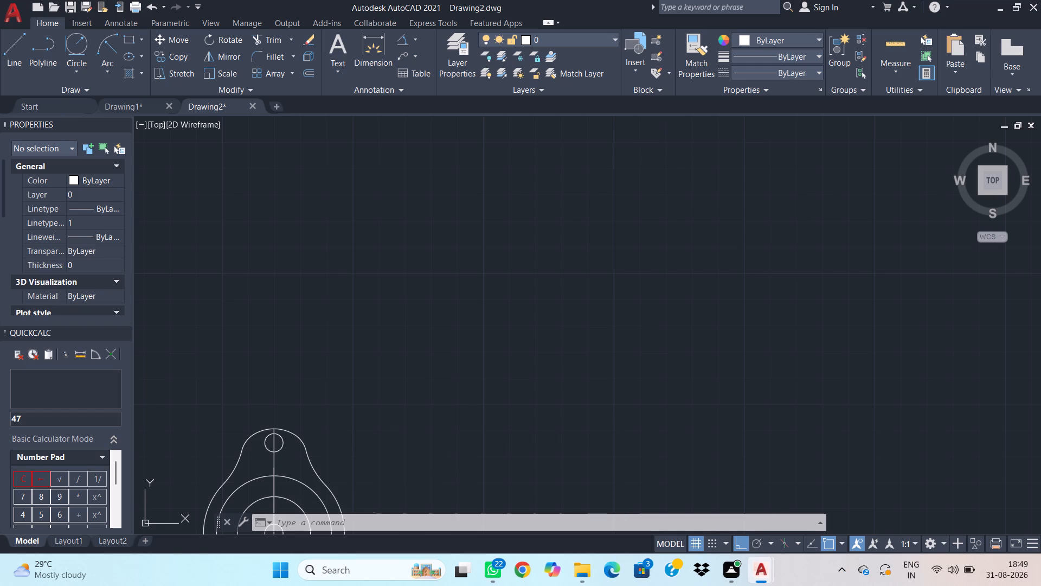
scroll(599, 381, down, 1)
text(c)
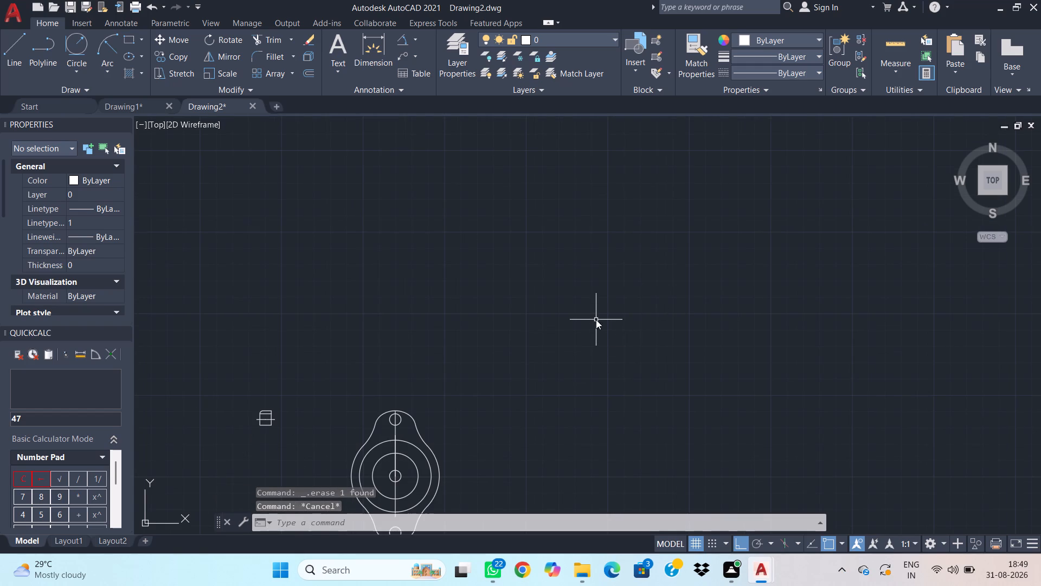
key(space)
click(601, 281)
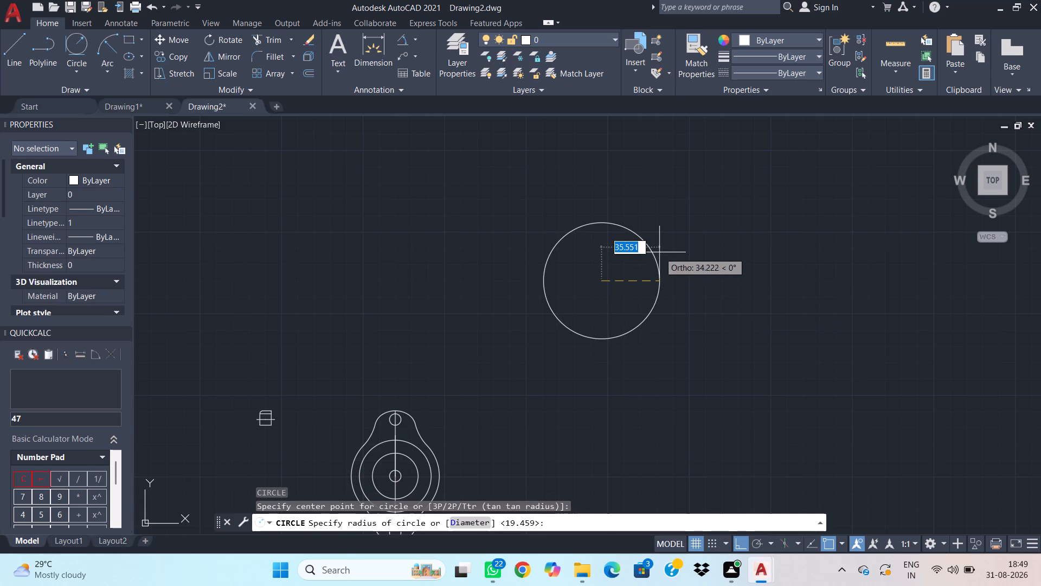
text(d)
key(space)
text(50)
key(Return)
key(Escape)
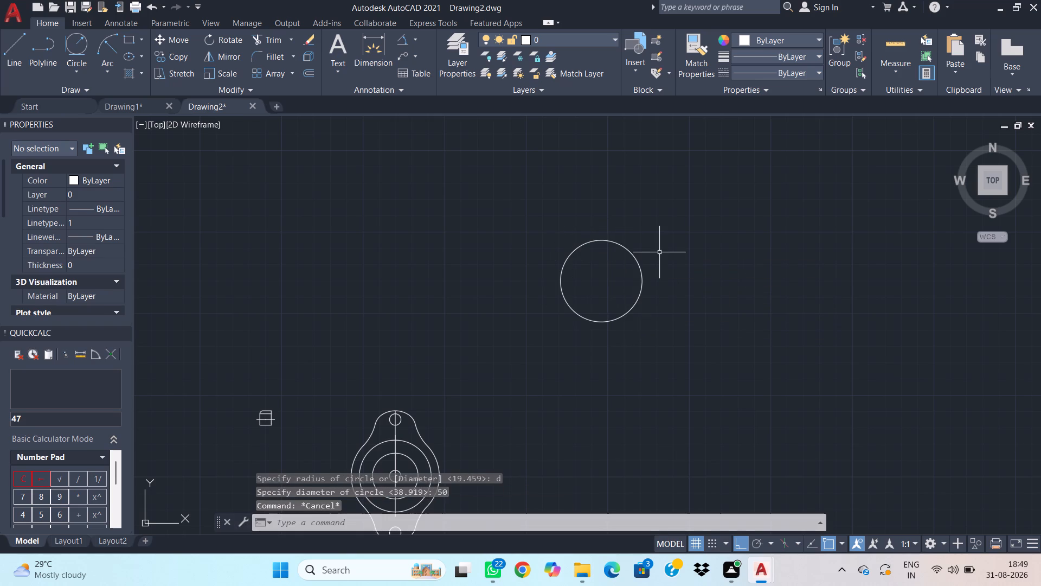
Draw a horizontal line about 80 units long from the new circle's centre out past its right side.
text(l)
key(space)
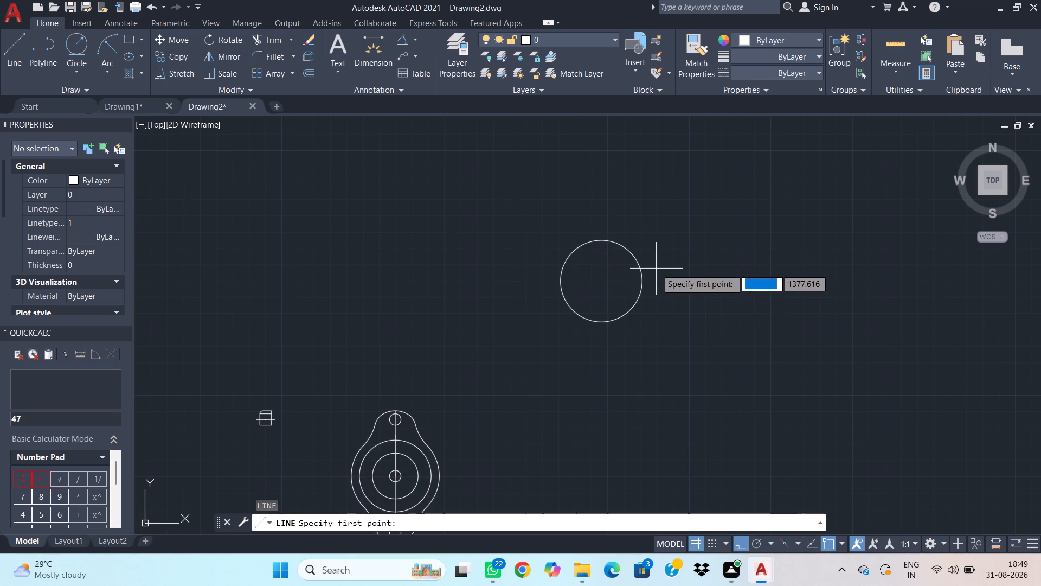
click(601, 279)
click(731, 279)
key(Escape)
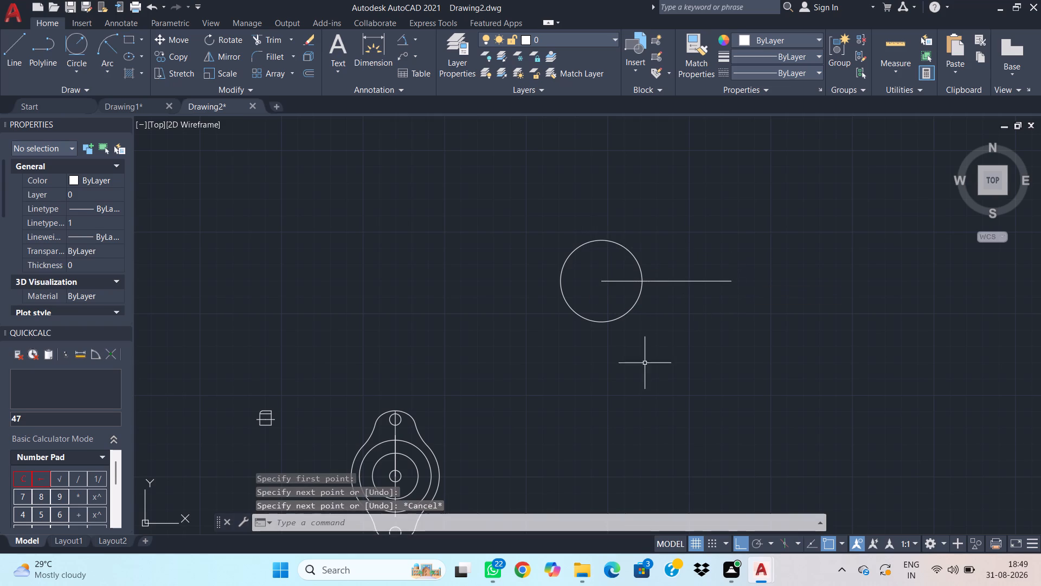
Offset the horizontal centre line 17.5 units (35/2) to both sides, above and below.
click(732, 296)
click(712, 257)
key(o)
key(space)
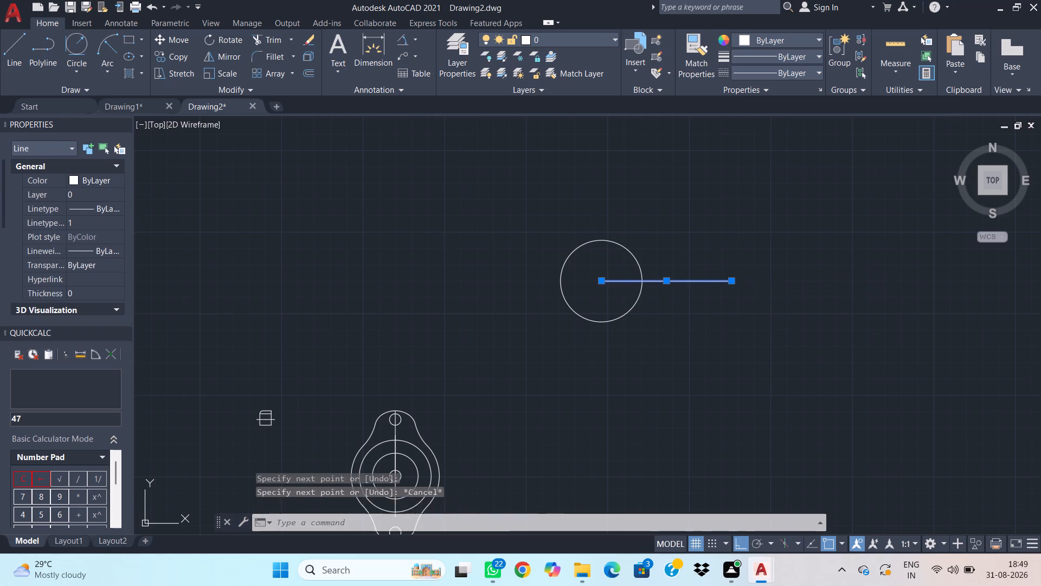
click(600, 281)
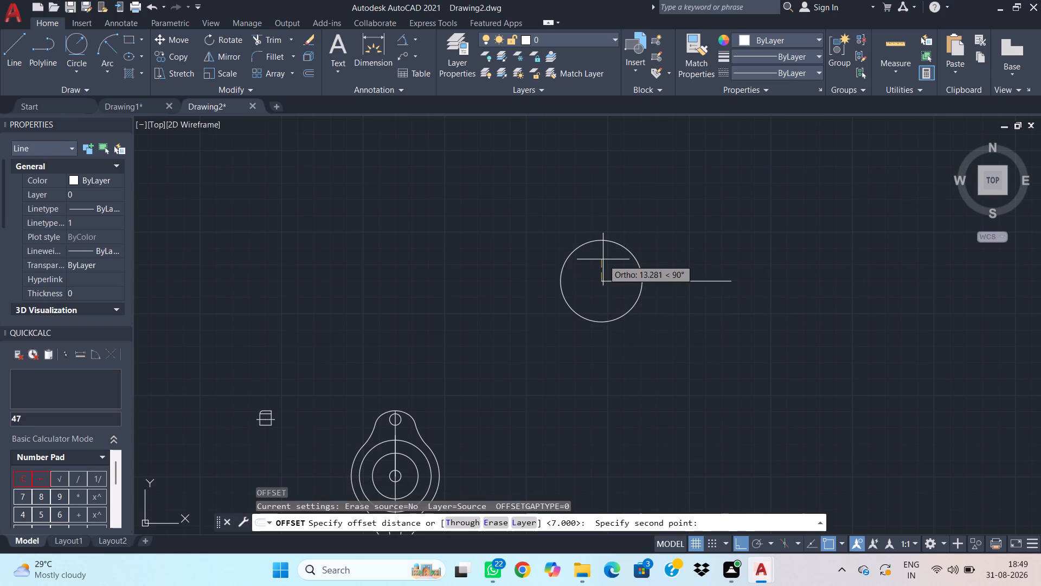
click(24, 474)
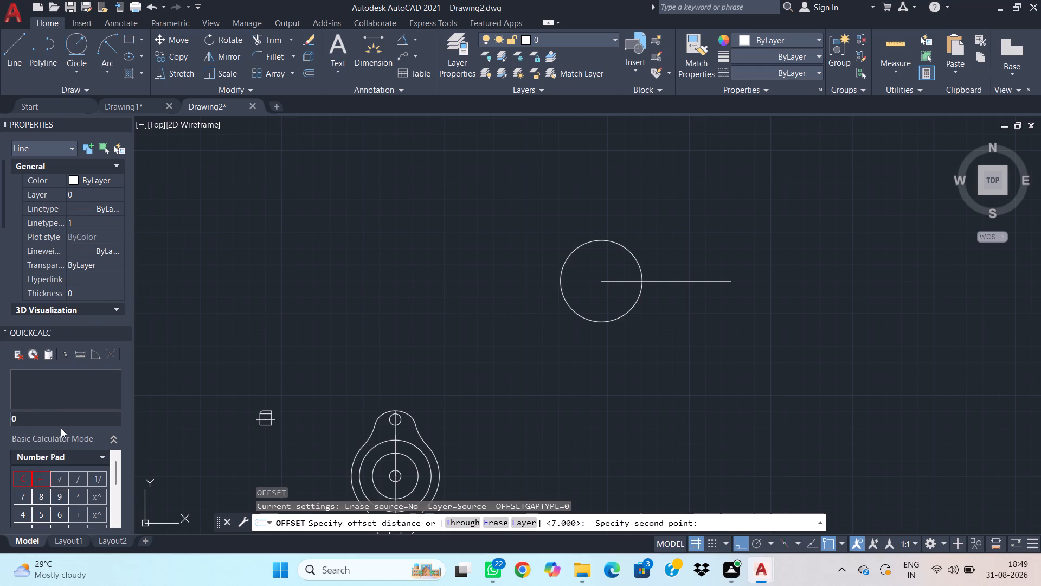
text(35)
text(/2)
key(Return)
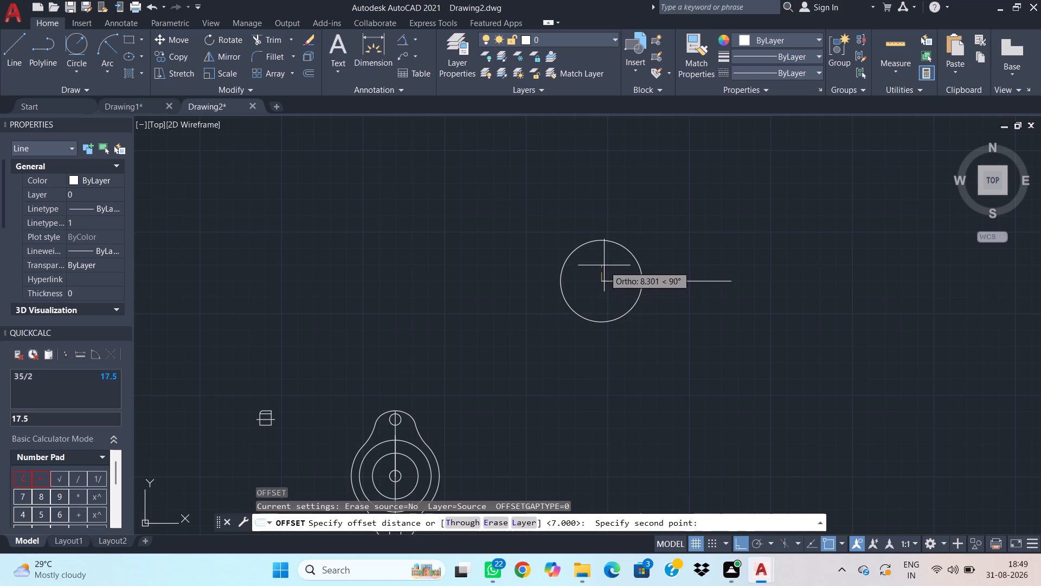
text(17)
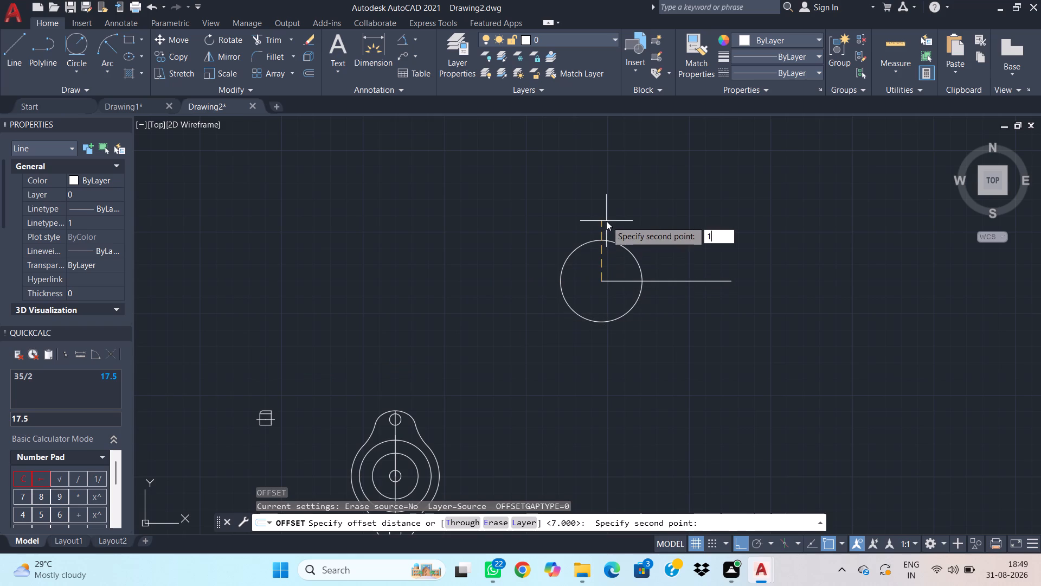
text(.5)
key(Return)
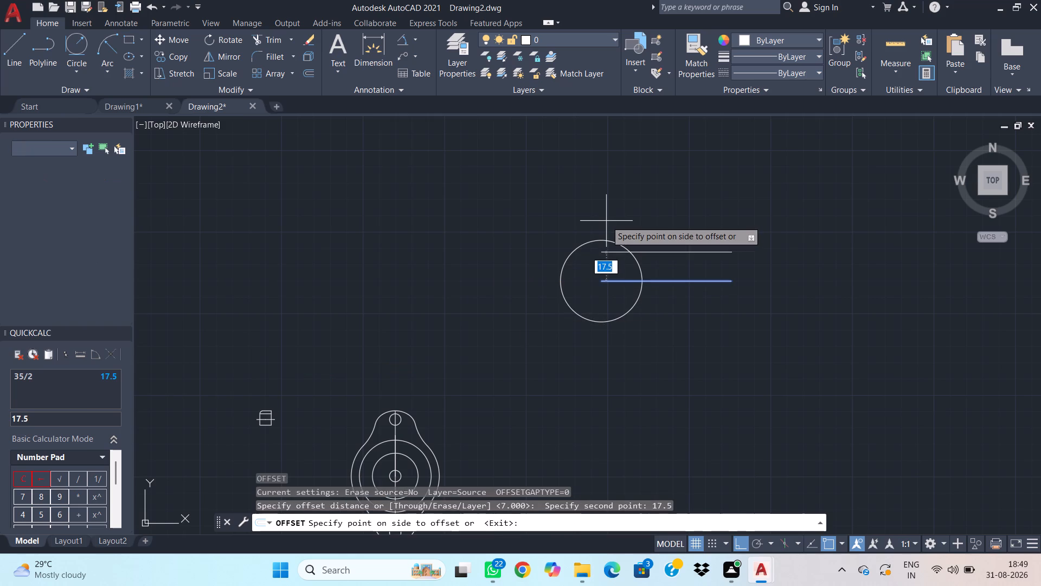
click(606, 220)
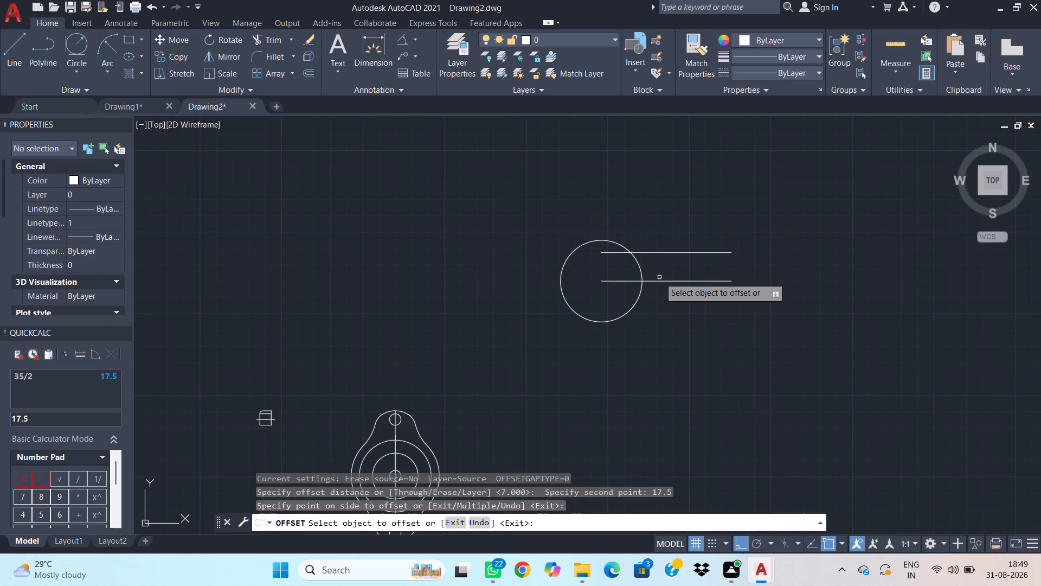
click(661, 280)
click(669, 314)
key(Escape)
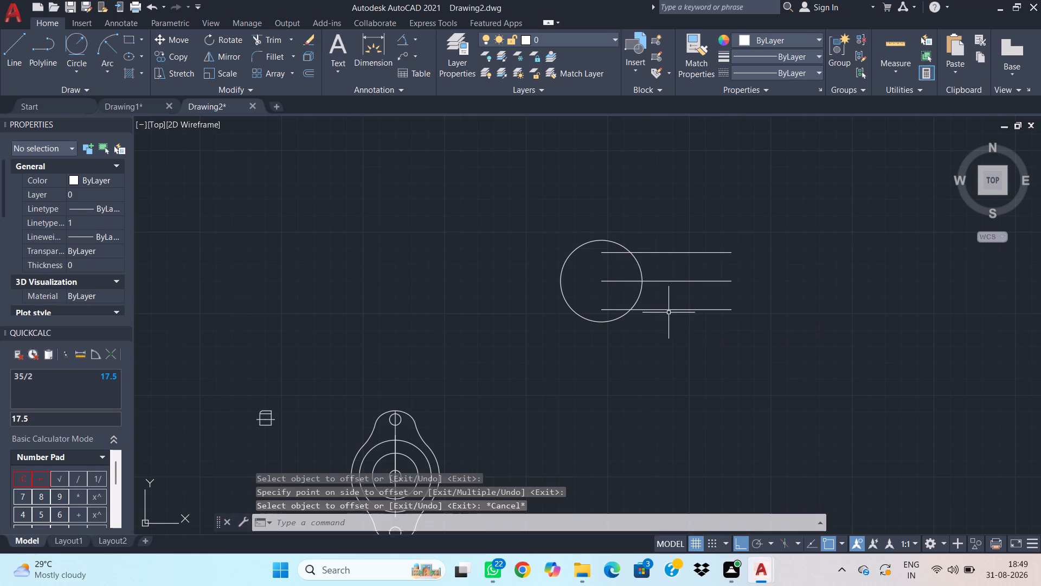
Stretch the left ends of both offset lines horizontally until they extend well past the circle's left side.
click(738, 258)
click(695, 225)
drag(709, 355, 706, 327)
click(696, 284)
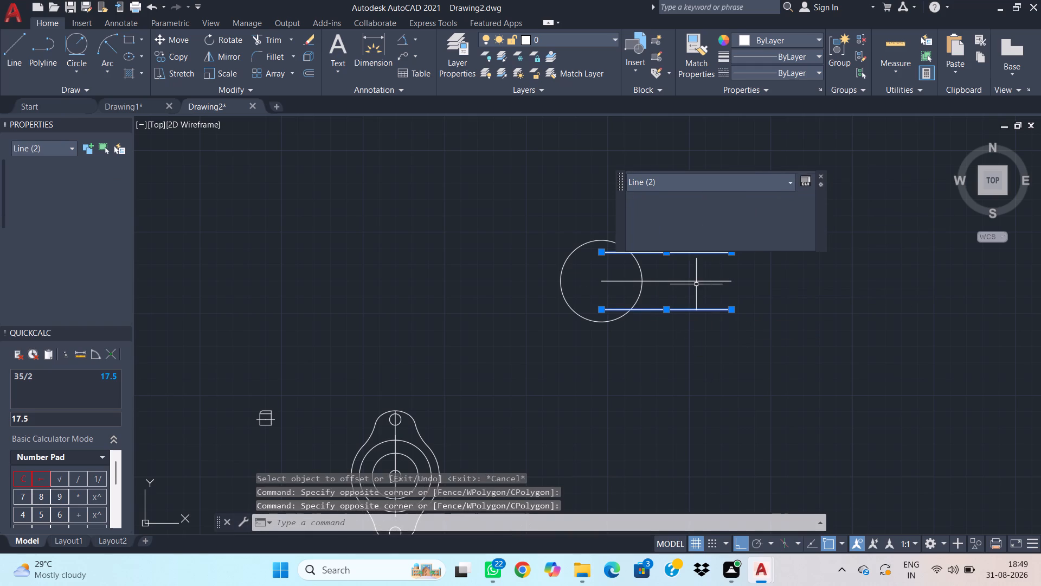
click(605, 252)
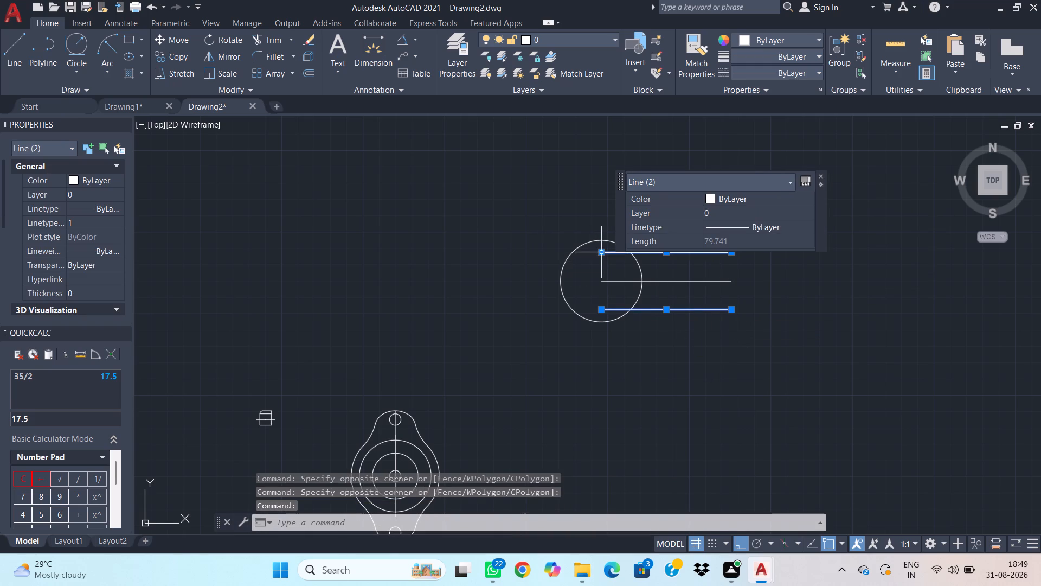
click(601, 251)
click(459, 253)
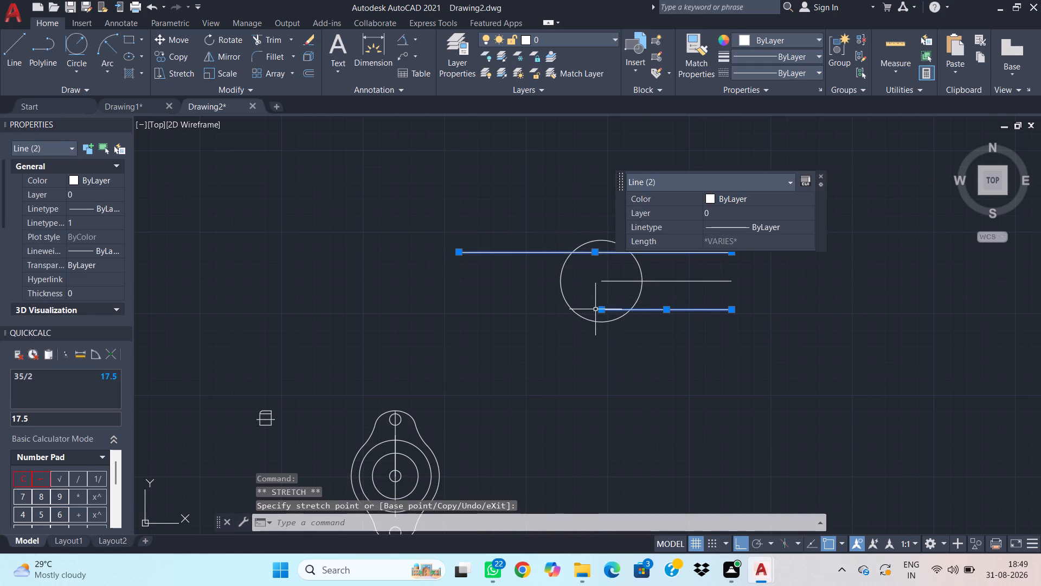
click(602, 310)
click(444, 313)
key(Escape)
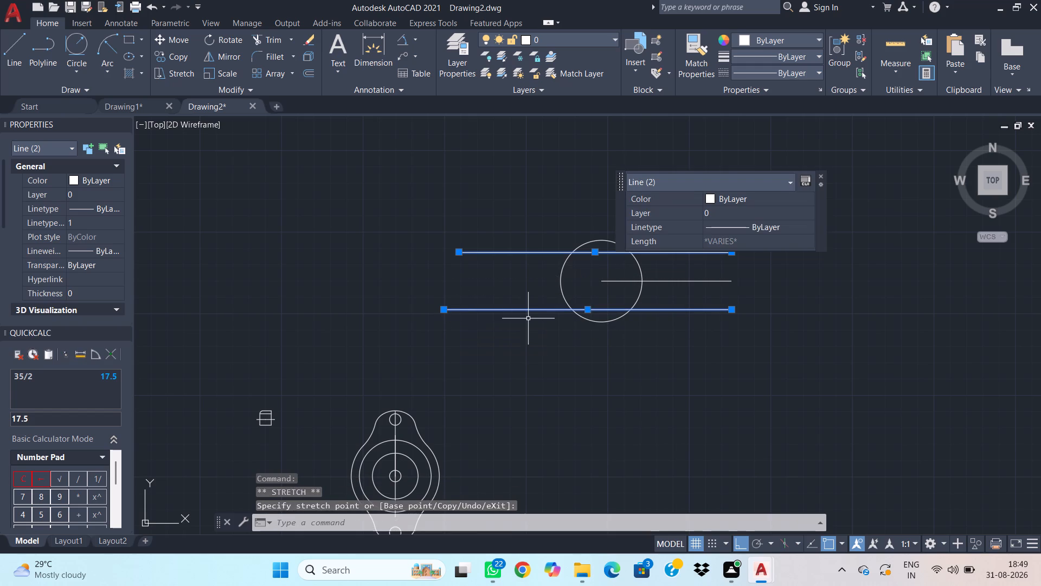
key(Escape)
key(Escape)
Trim away the circle's top and bottom arcs outside the two offset lines.
text(tr)
key(space)
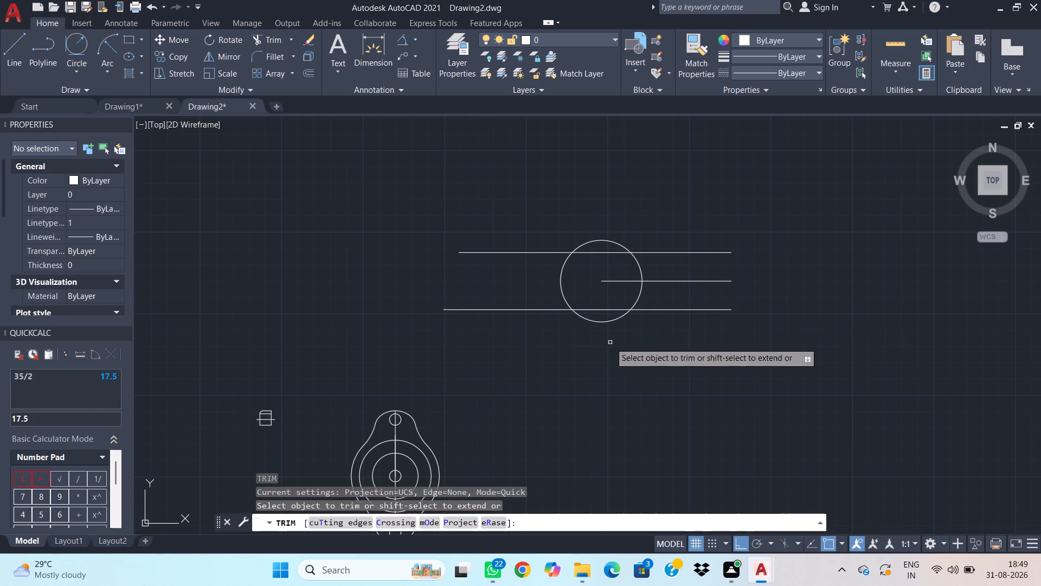
click(601, 320)
click(617, 244)
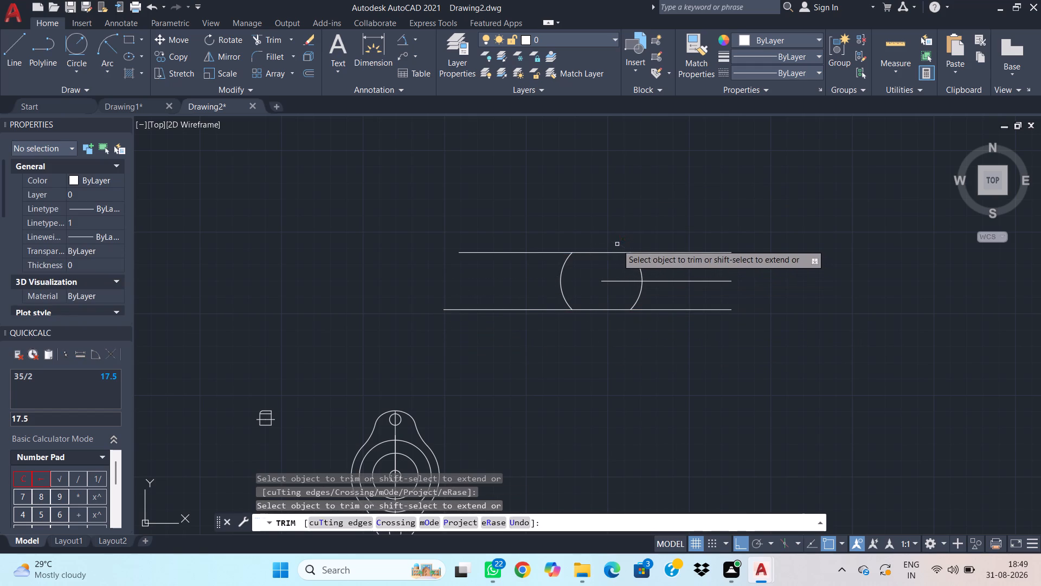
key(Escape)
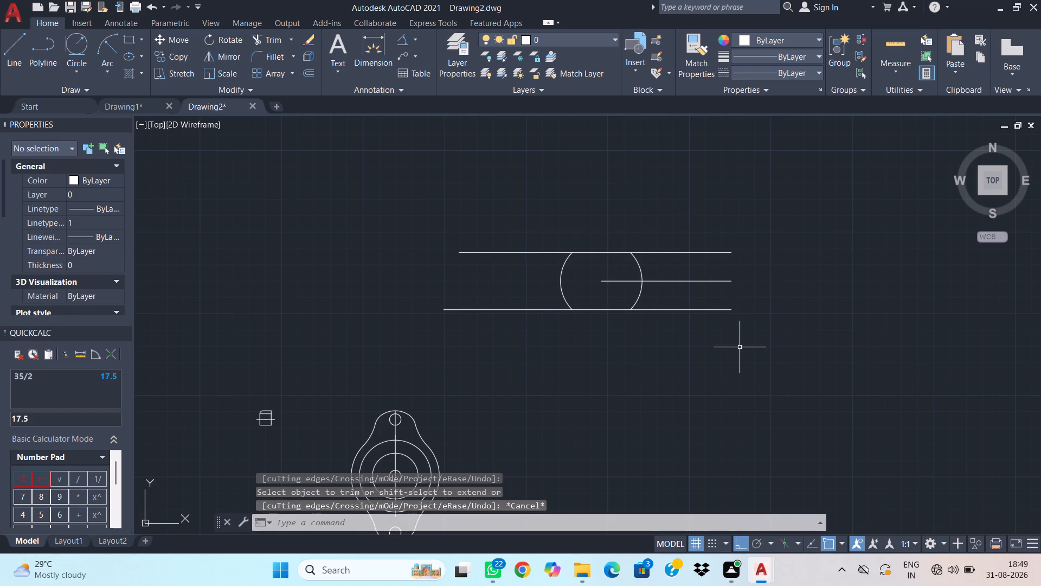
Trim the overhanging ends of all three horizontal lines outside the circle's left and right arcs.
text(tr)
key(space)
drag(692, 355, 633, 167)
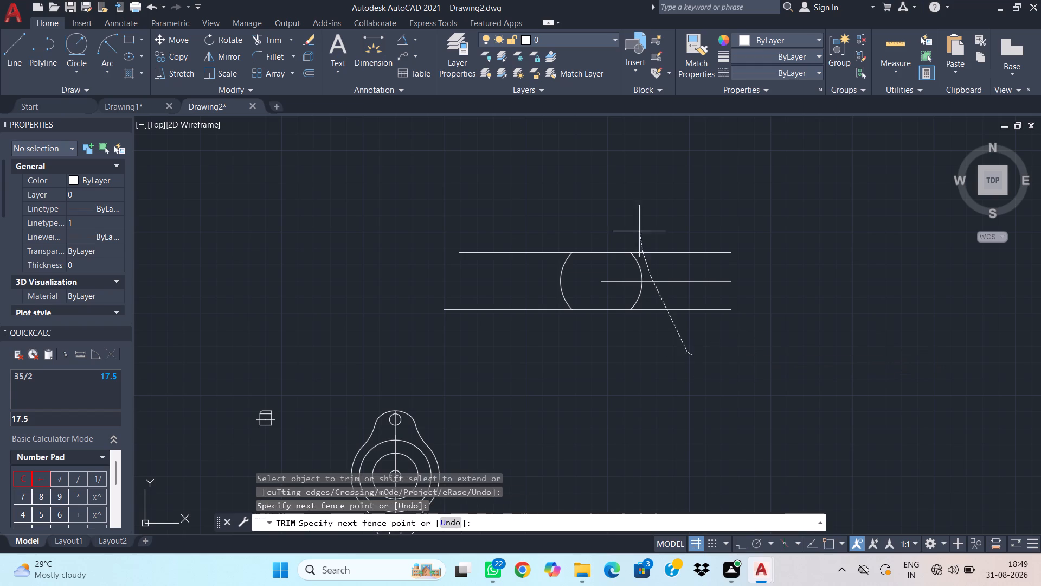
drag(633, 167, 631, 154)
drag(496, 351, 512, 202)
key(Escape)
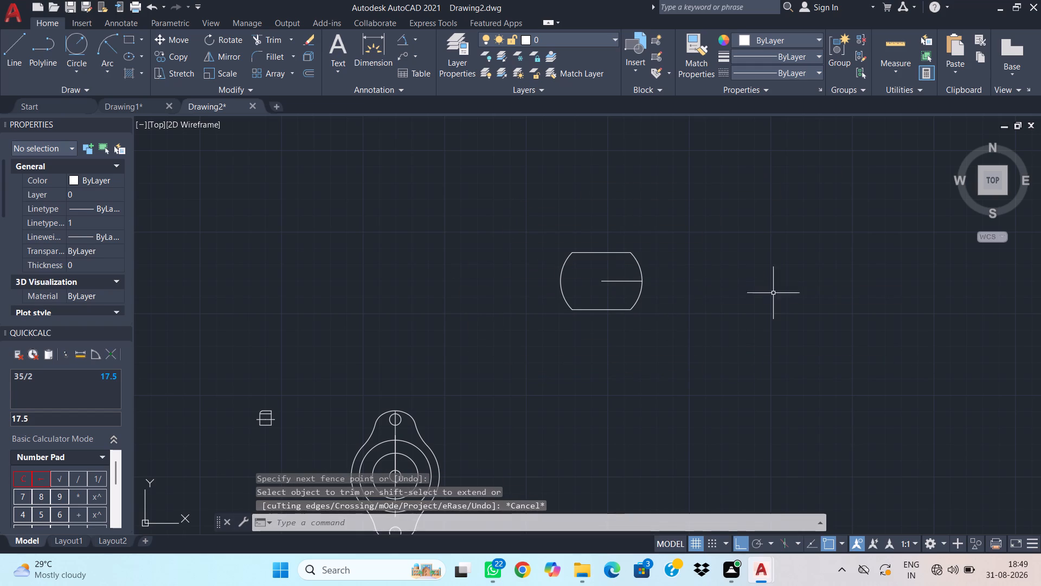
Draw a 35-unit vertical line joining the left ends of the figure's top and bottom flats.
scroll(548, 317, up, 1)
scroll(637, 303, up, 1)
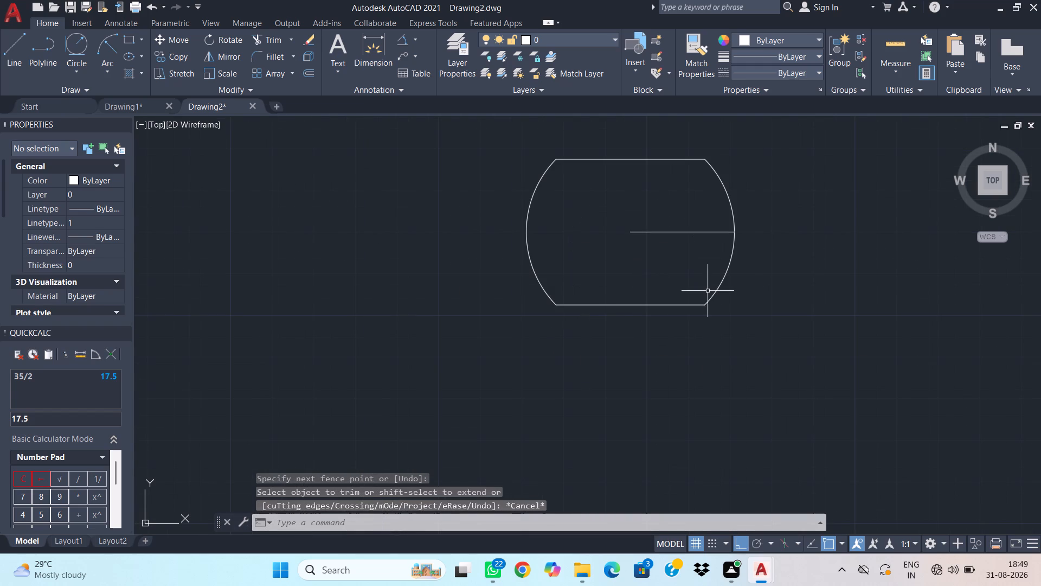
text(l)
key(space)
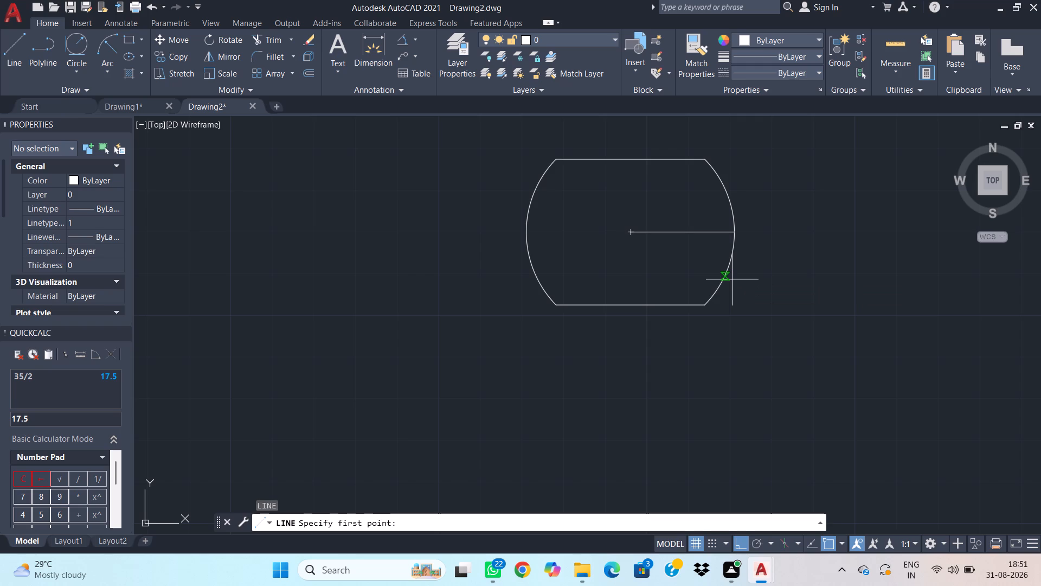
key(Escape)
key(Escape)
text(l)
key(space)
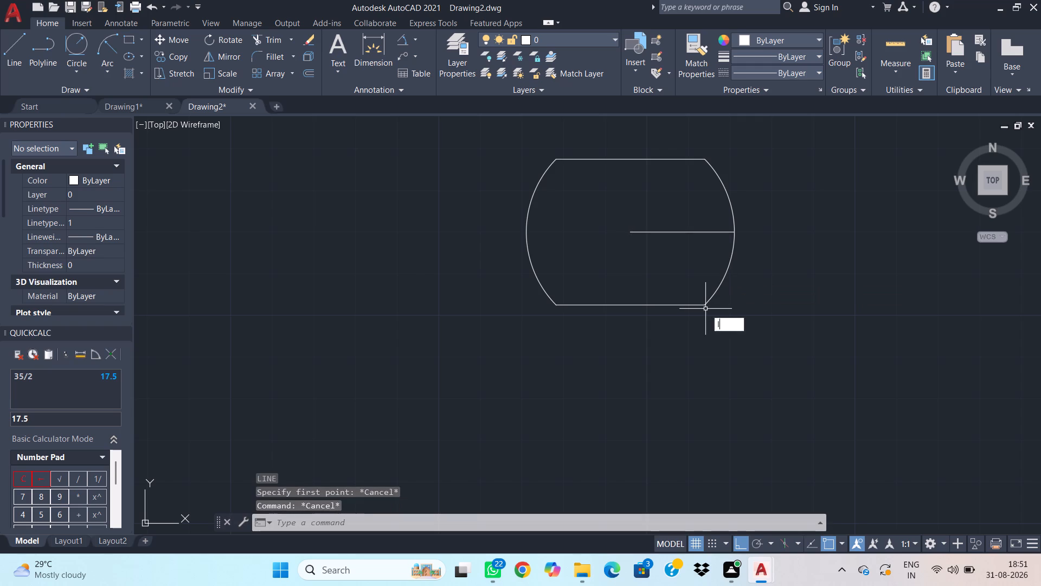
click(556, 161)
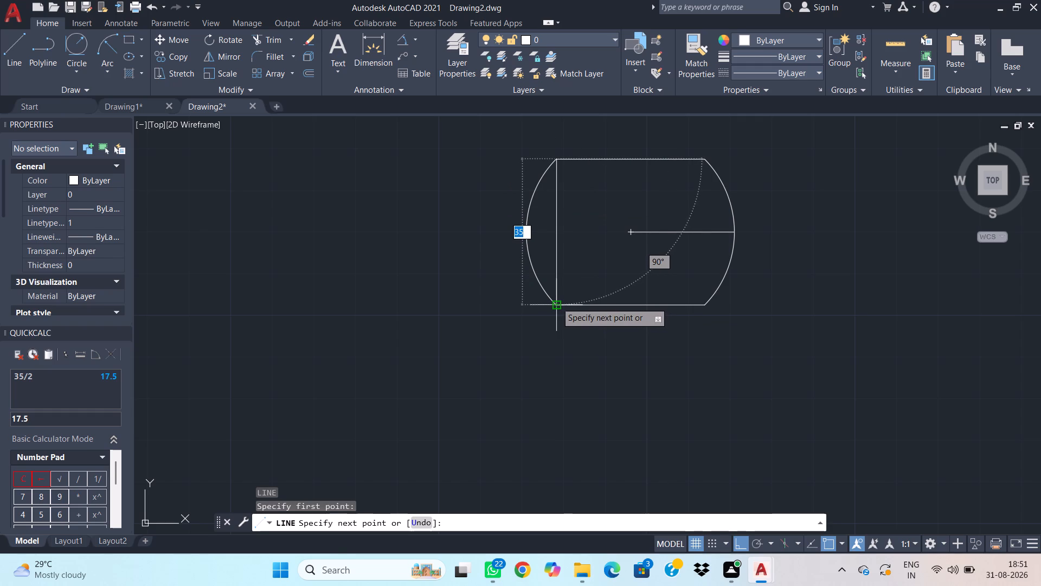
click(557, 304)
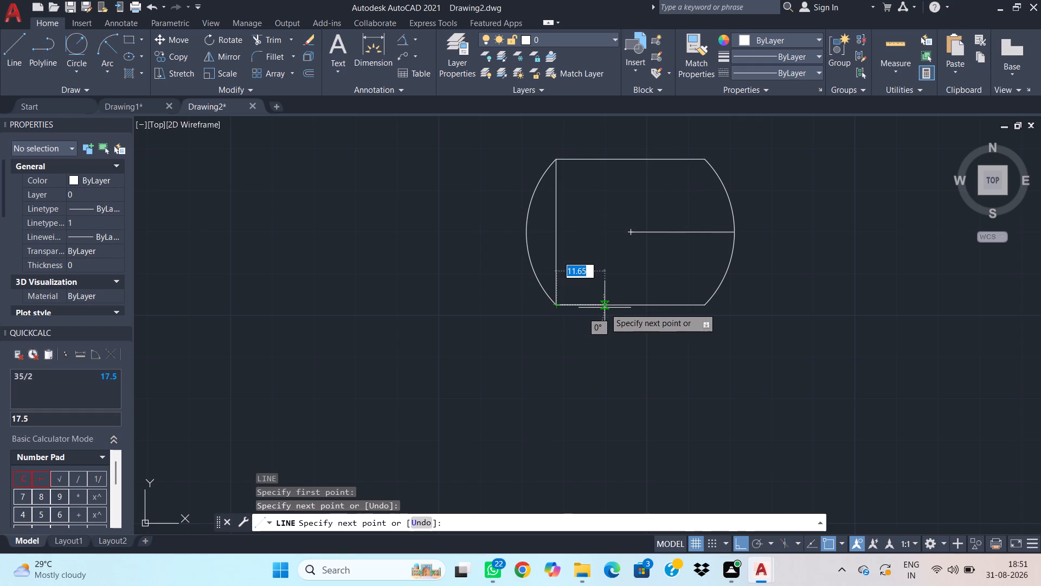
key(Escape)
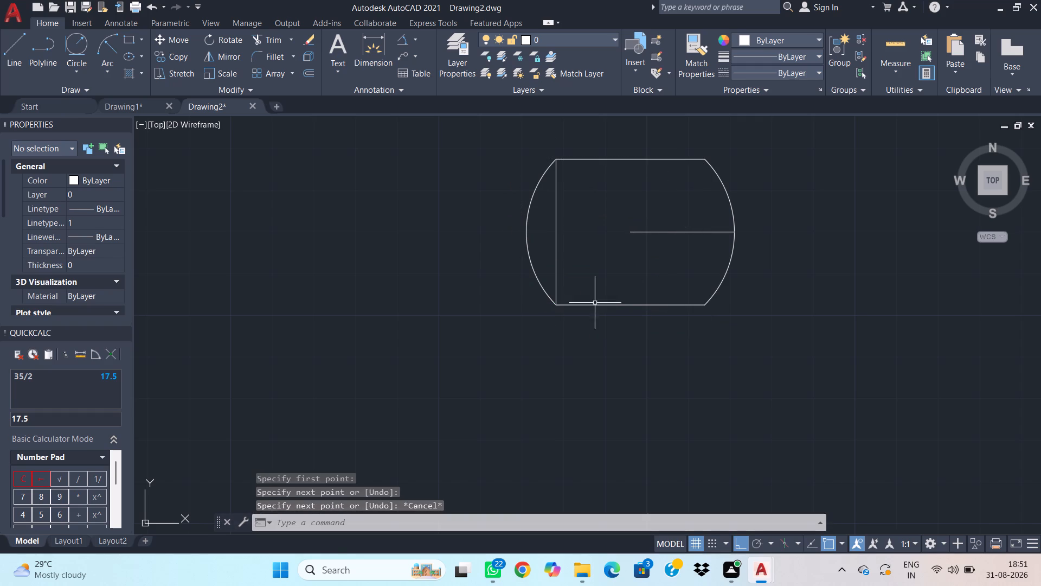
Move the vertical line horizontally from its midpoint to the leftmost point of the figure's left arc.
click(573, 237)
click(552, 228)
text(m)
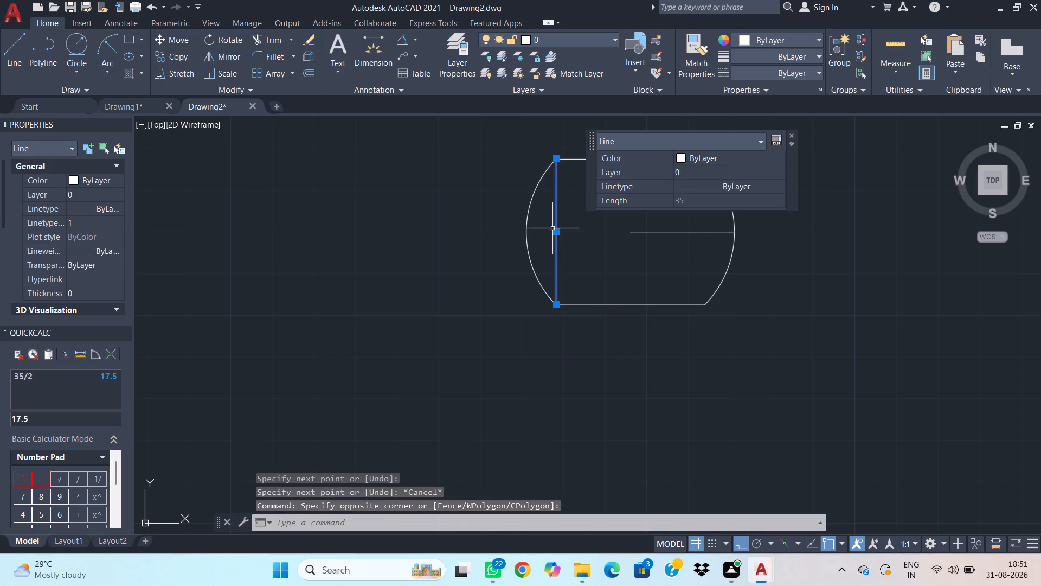
key(space)
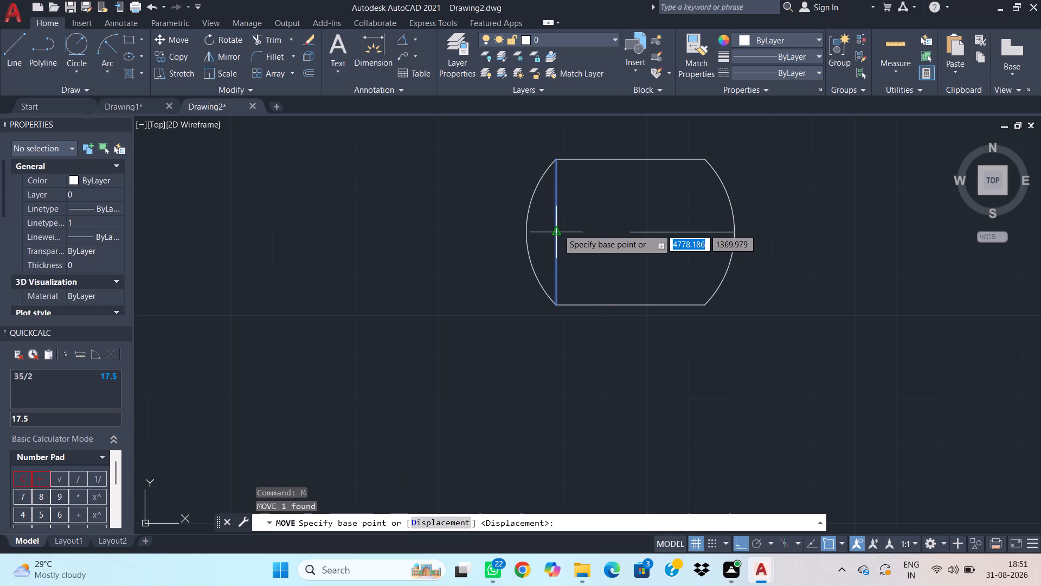
click(558, 229)
click(526, 230)
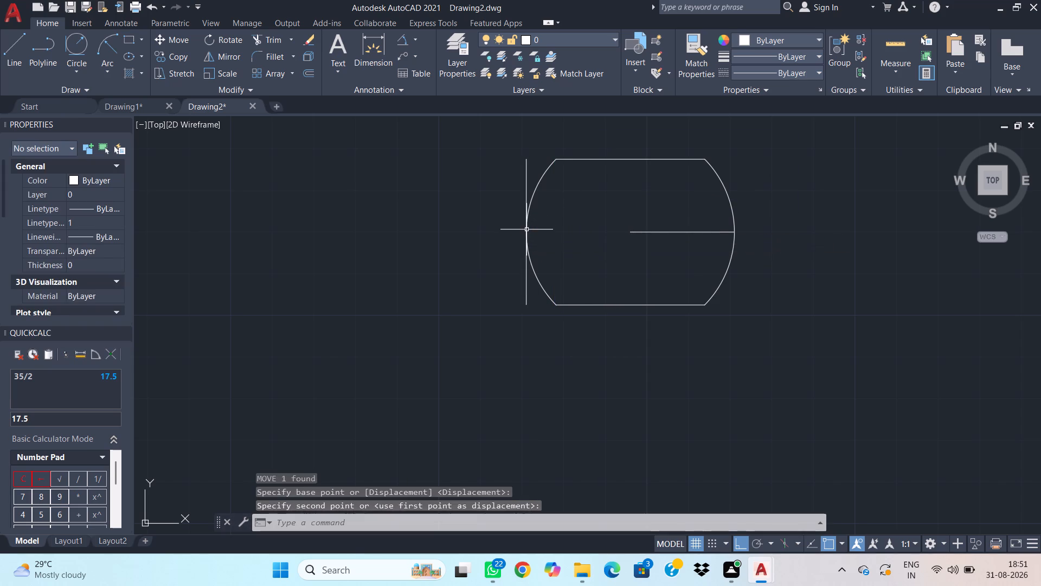
key(Escape)
Offset the vertical line at the left arc by 15 units towards the inside of the figure.
click(532, 179)
click(515, 177)
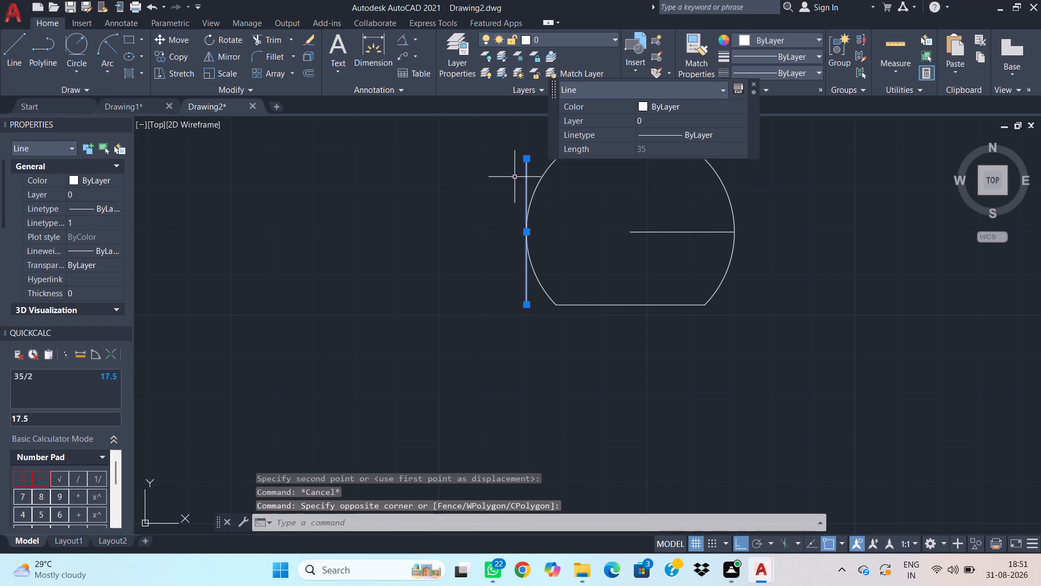
text(o)
key(space)
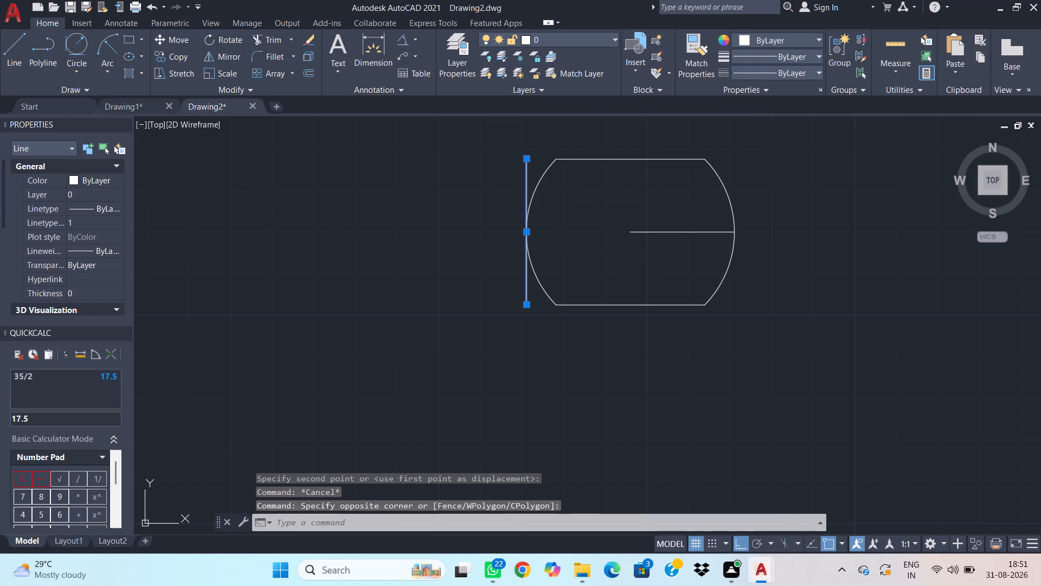
click(528, 231)
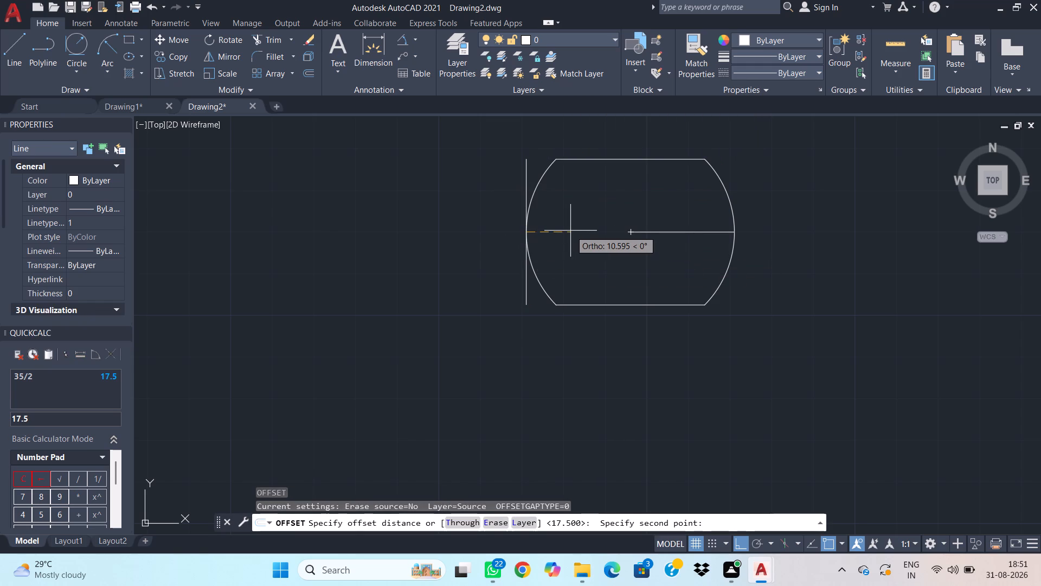
text(15)
key(Return)
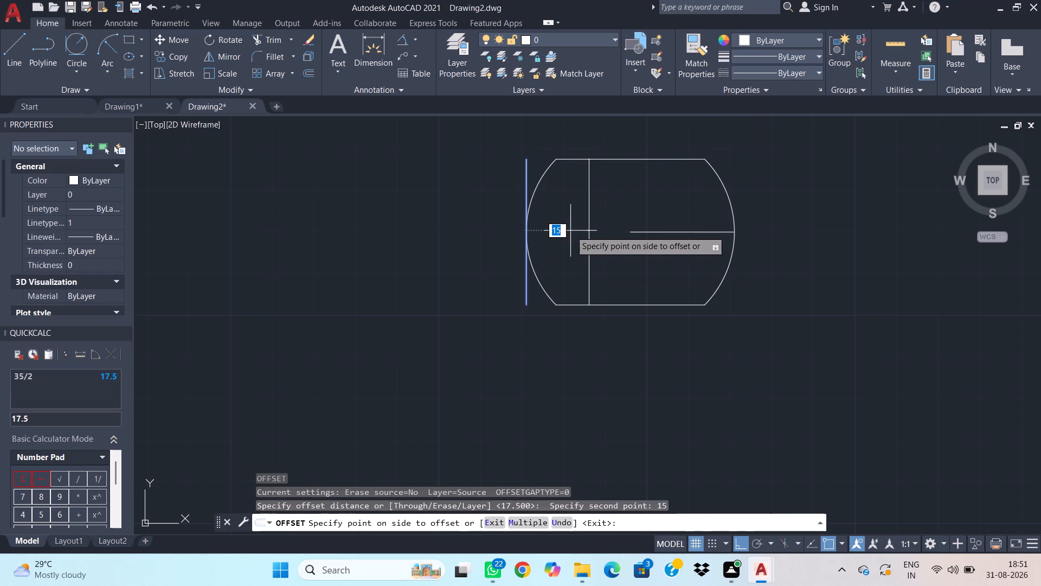
click(571, 250)
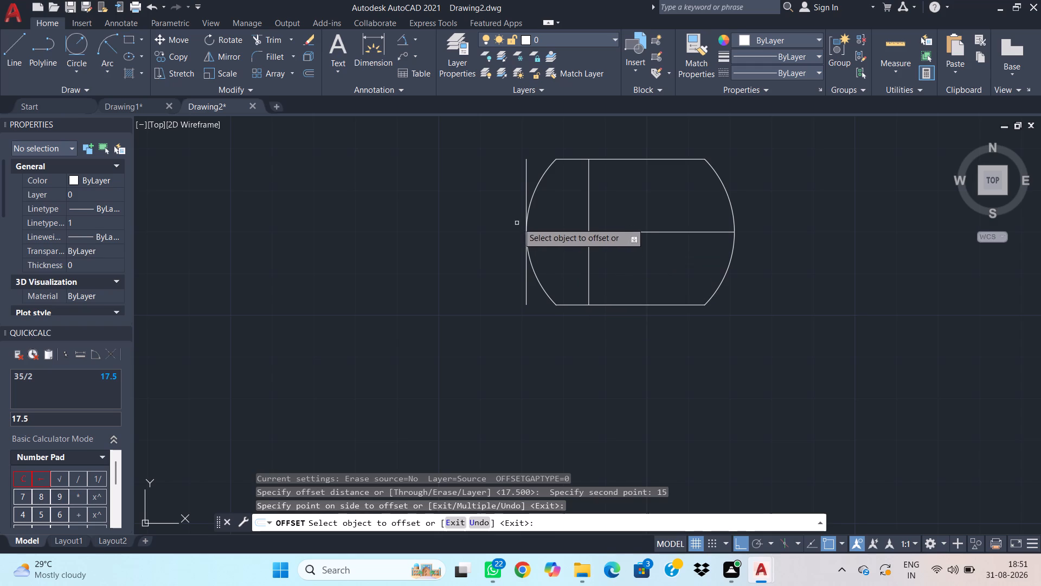
key(Escape)
Delete the original vertical line touching the outside of the left arc.
click(542, 148)
click(516, 165)
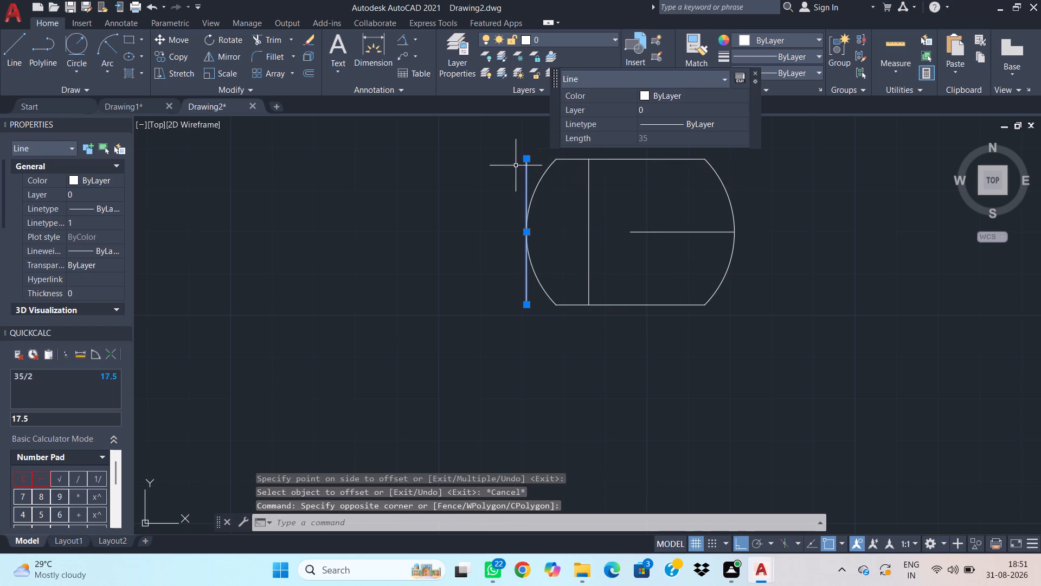
key(Delete)
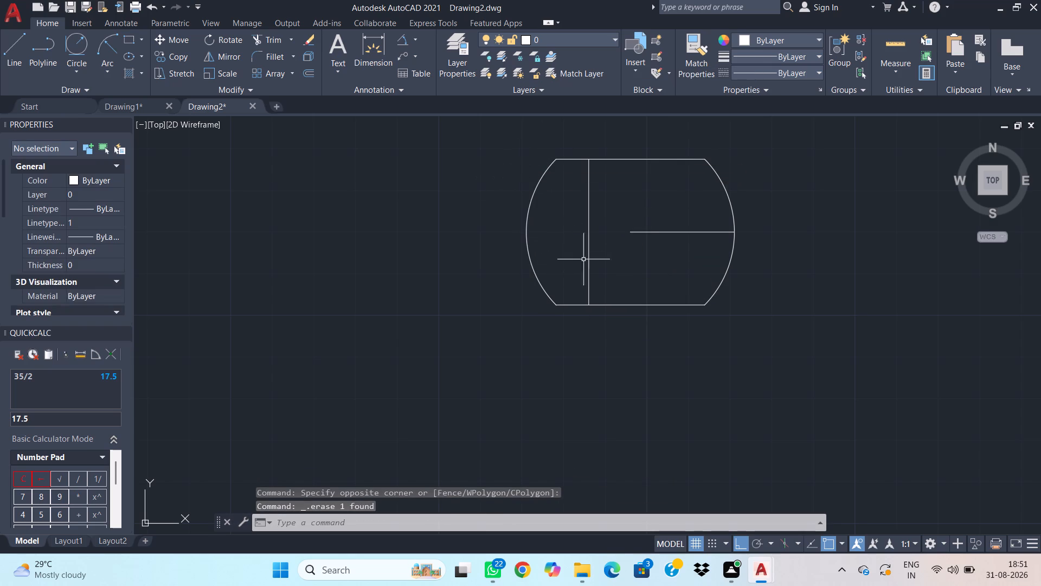
Move the horizontal centre line by its left end to the leftmost point of the left arc.
click(677, 245)
click(671, 218)
text(m)
key(space)
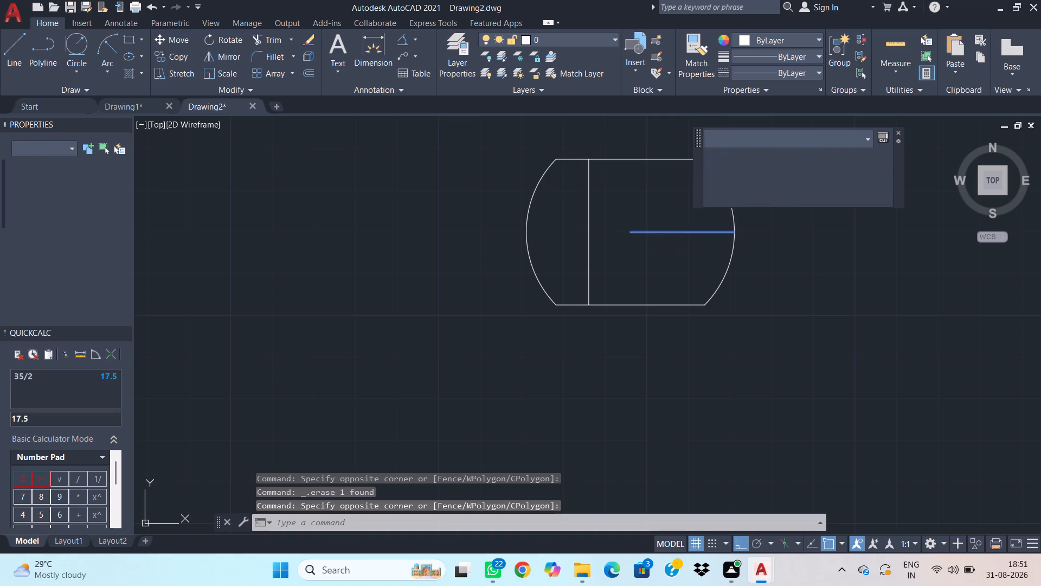
click(632, 232)
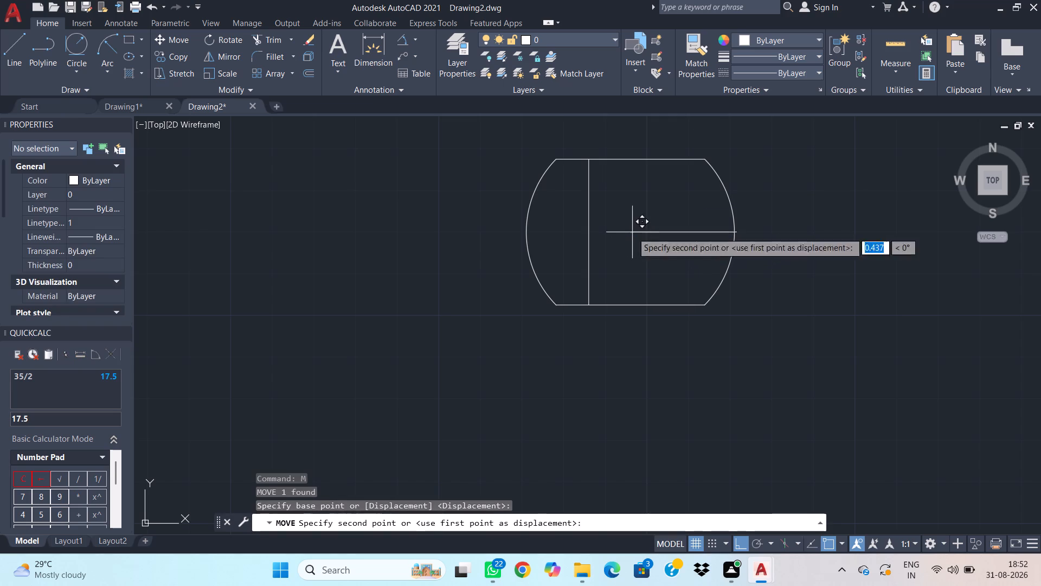
click(529, 230)
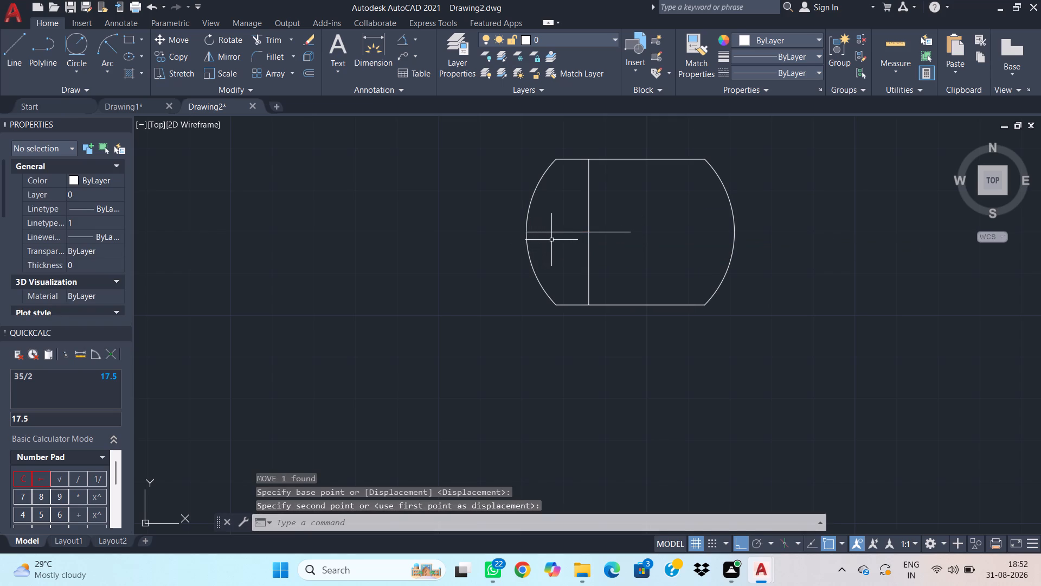
key(Escape)
Offset the horizontal centre line by 4 units both upwards and downwards.
click(559, 249)
click(552, 224)
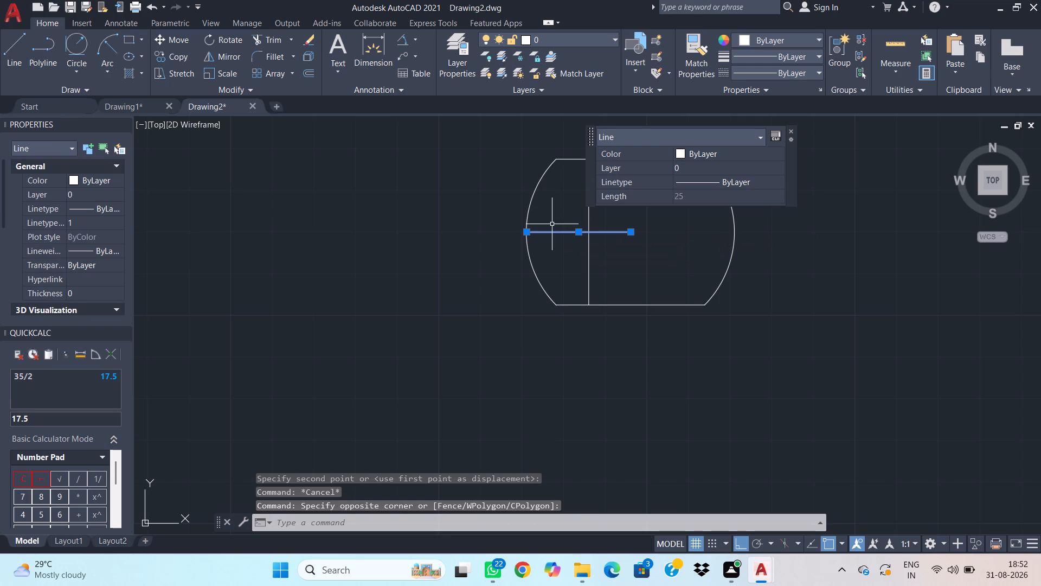
text(o)
key(space)
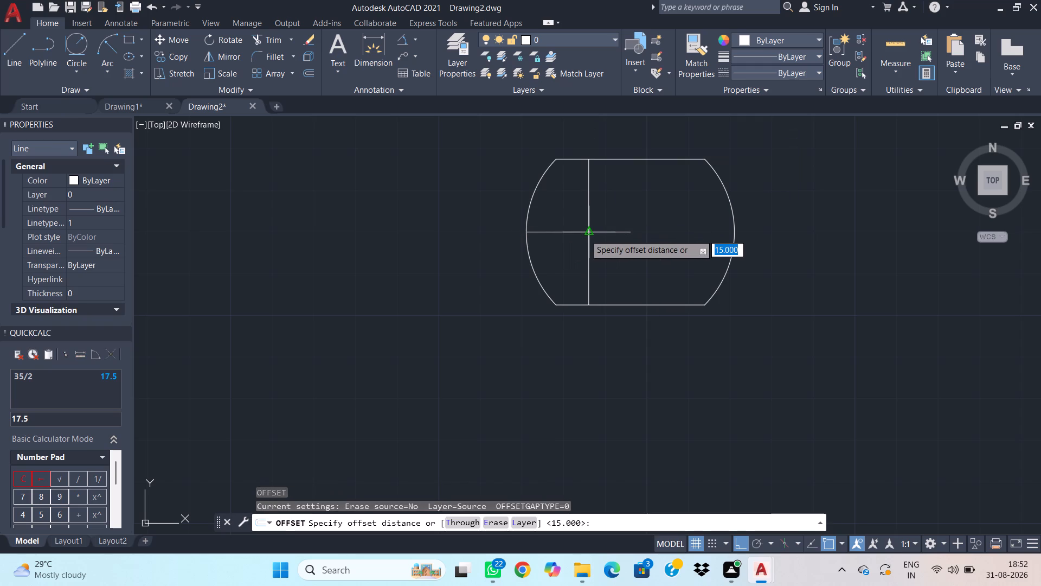
click(585, 234)
key(4)
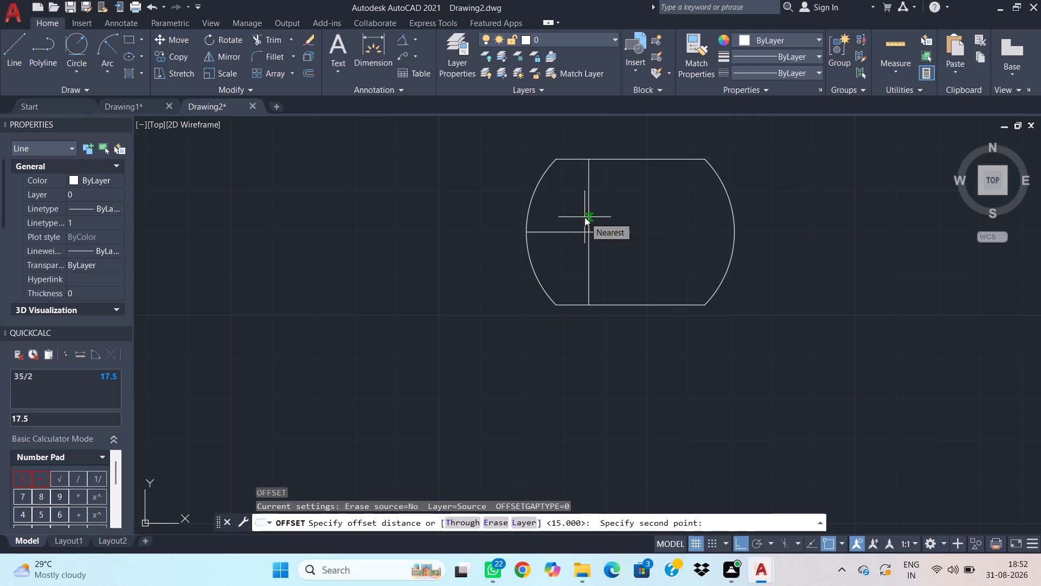
key(Return)
click(584, 217)
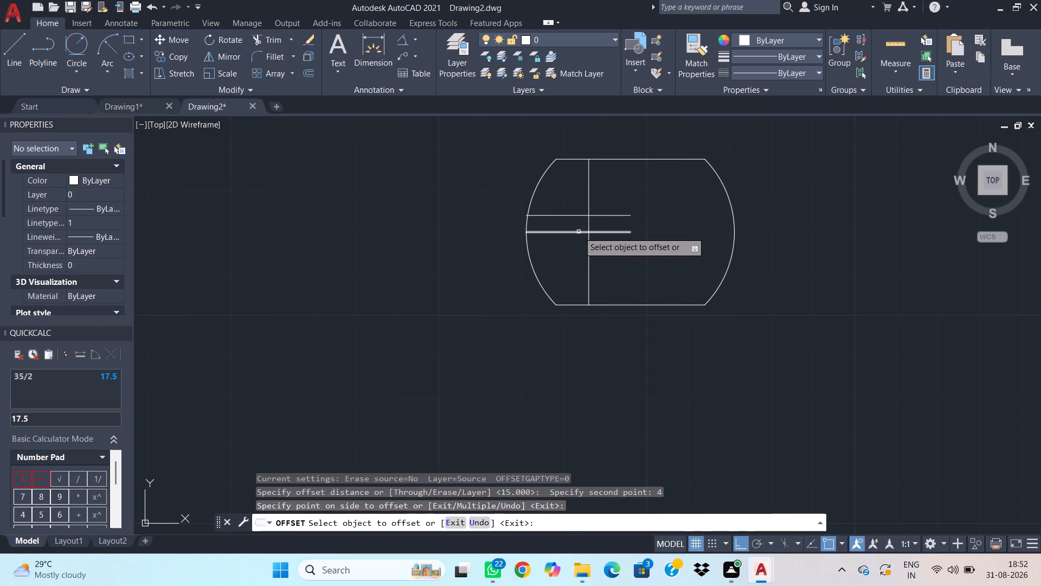
click(579, 232)
click(580, 257)
key(Escape)
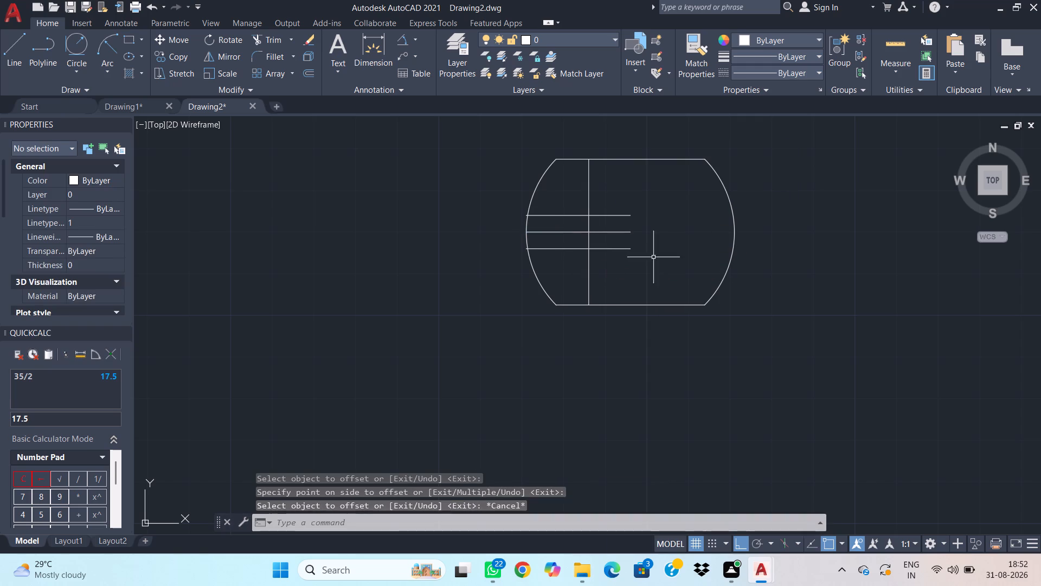
Trim the three horizontal lines' portions extending to the right of the inner vertical line.
text(tr)
key(space)
click(628, 259)
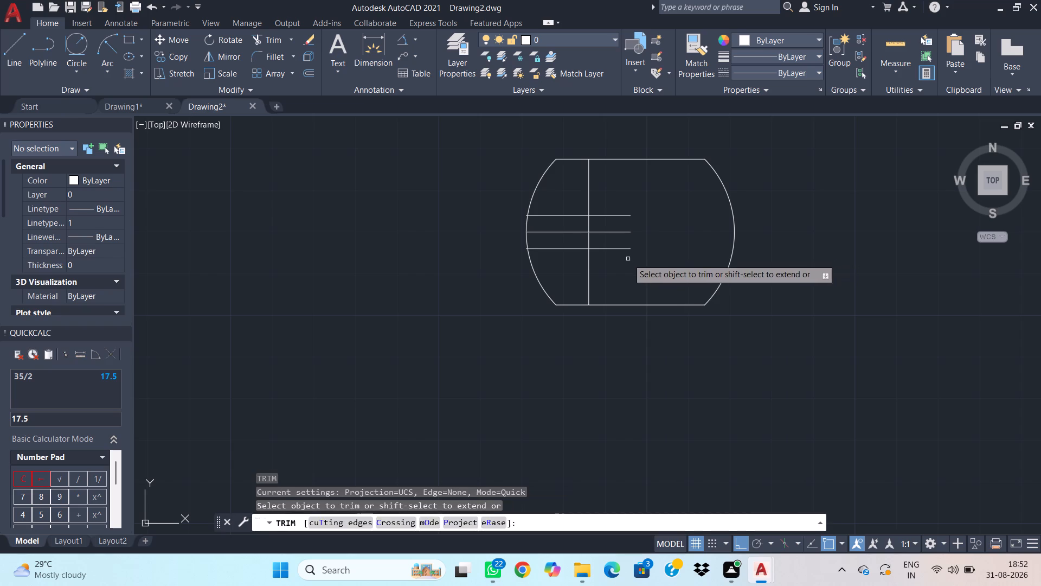
click(624, 197)
key(Escape)
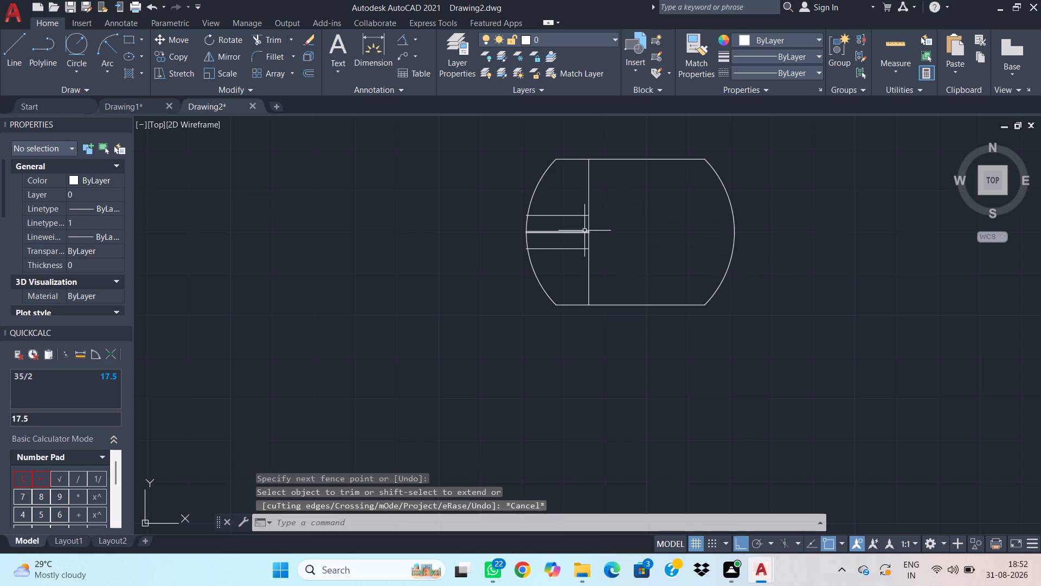
Delete the middle horizontal line between the two offset slot lines.
click(584, 231)
key(Delete)
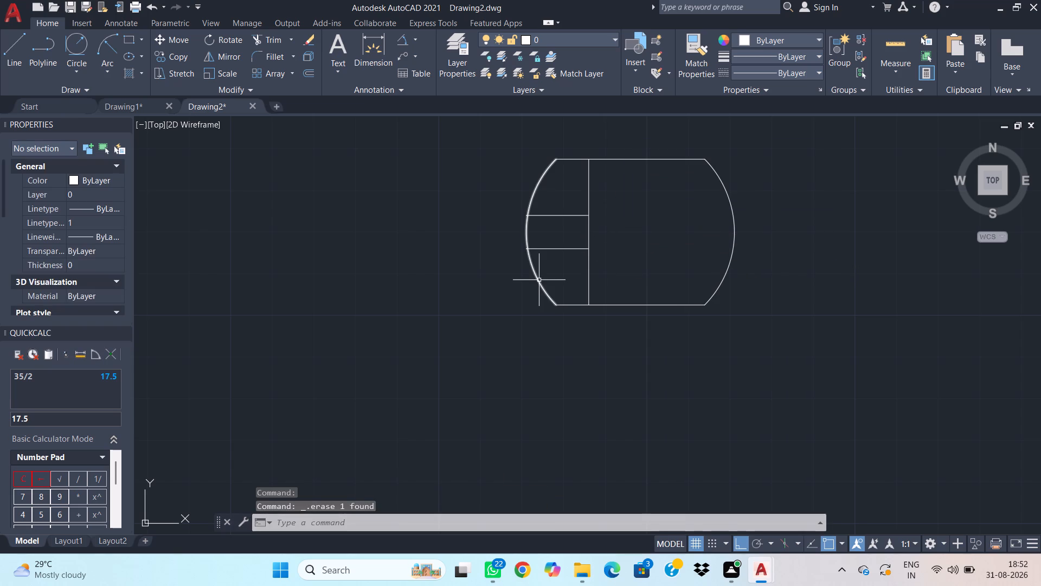
Trim the short ends of both slot lines that overhang outside the left arc.
text(tr)
key(space)
scroll(489, 282, up, 2)
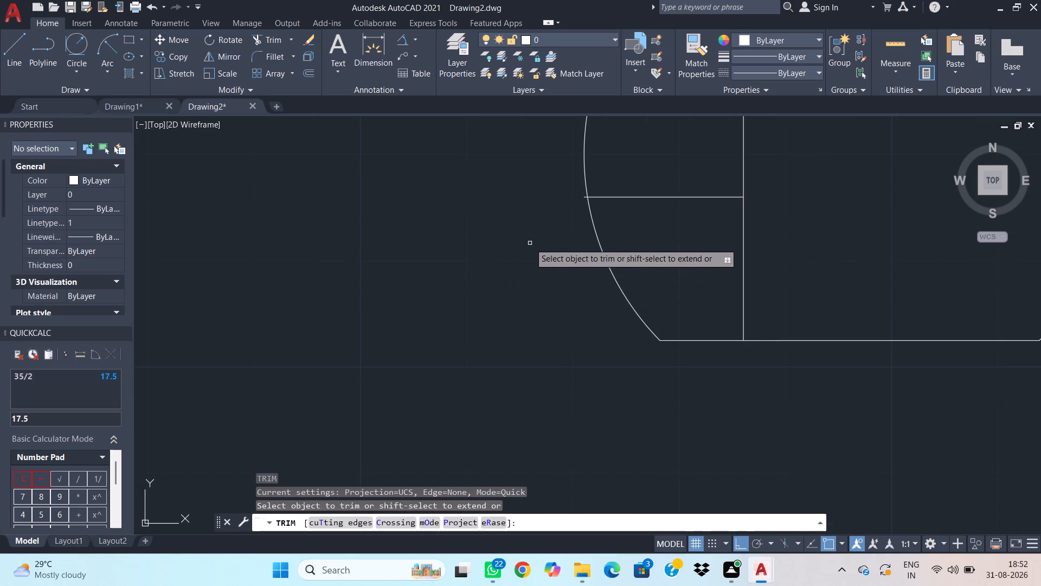
middle_drag(534, 241, 537, 362)
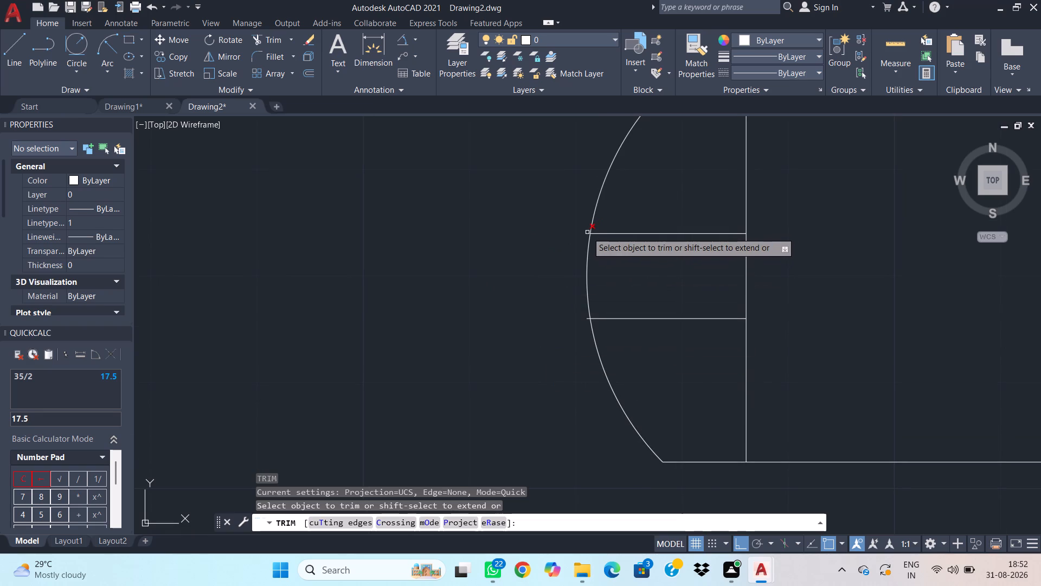
click(587, 232)
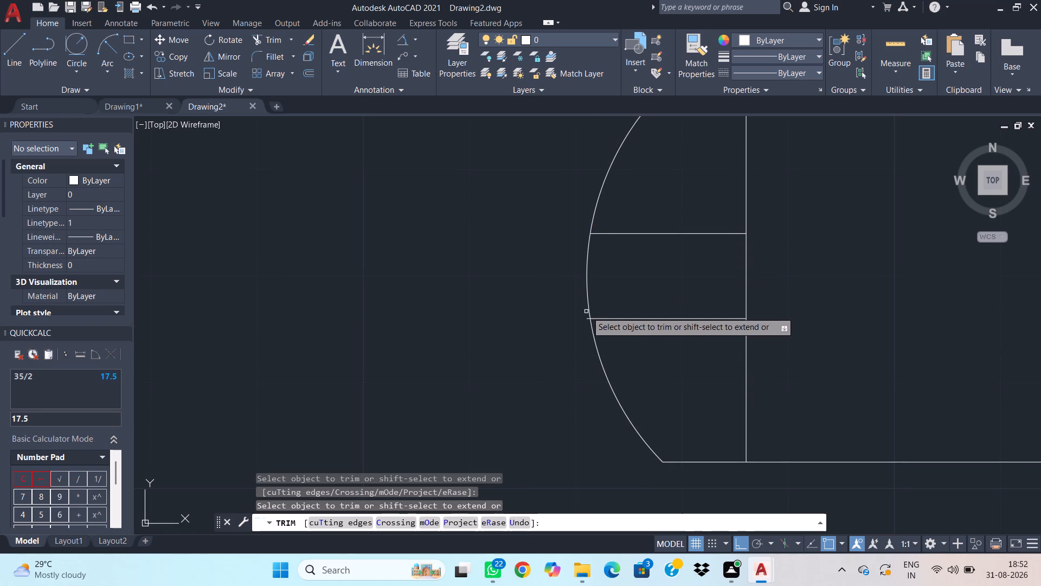
click(587, 317)
key(Escape)
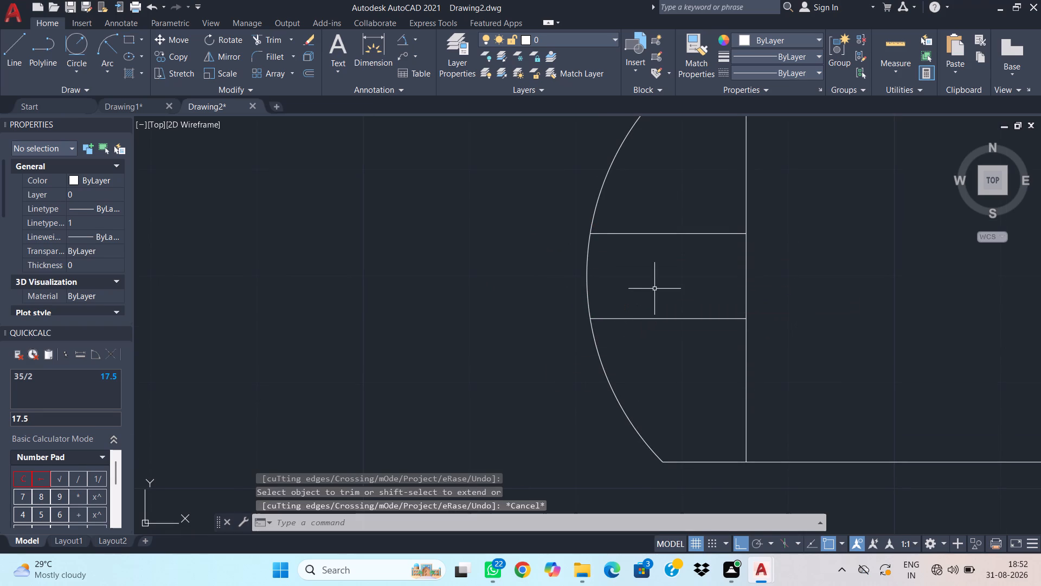
Start a new line for the flat-sided figure.
scroll(711, 270, down, 1)
scroll(895, 271, down, 1)
middle_drag(917, 279, 890, 283)
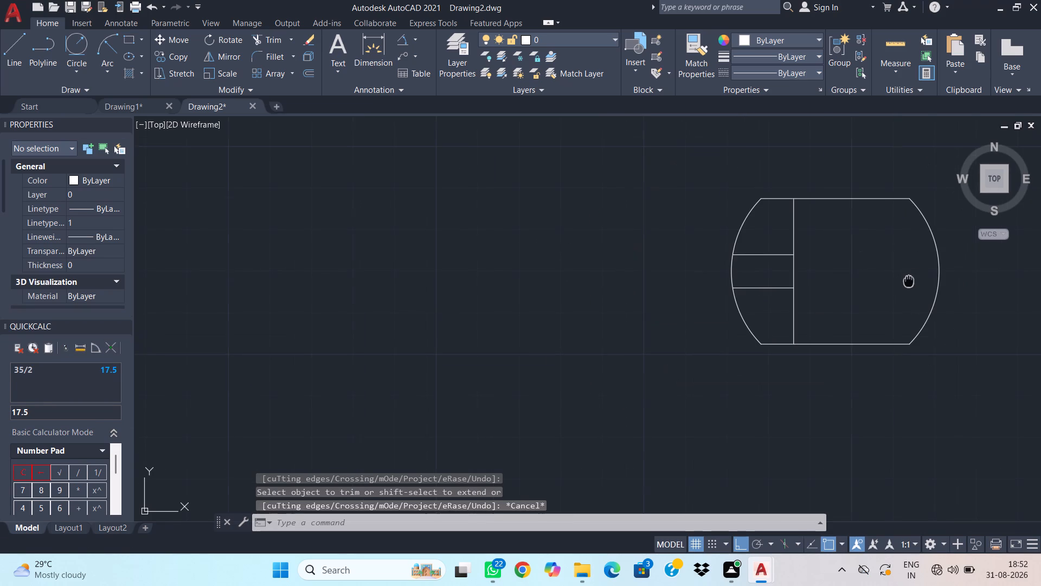
middle_drag(890, 283, 527, 307)
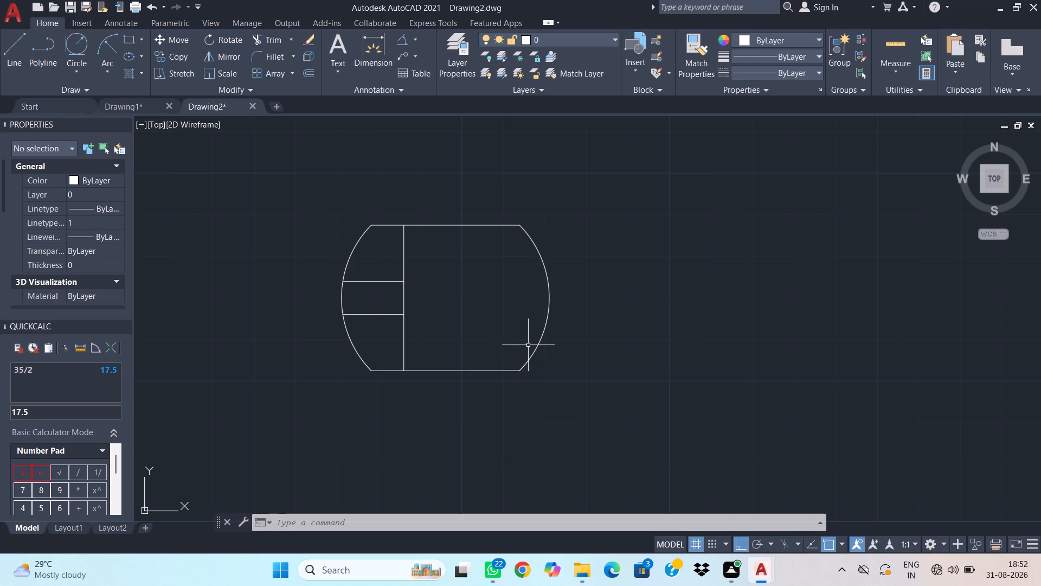
key(l)
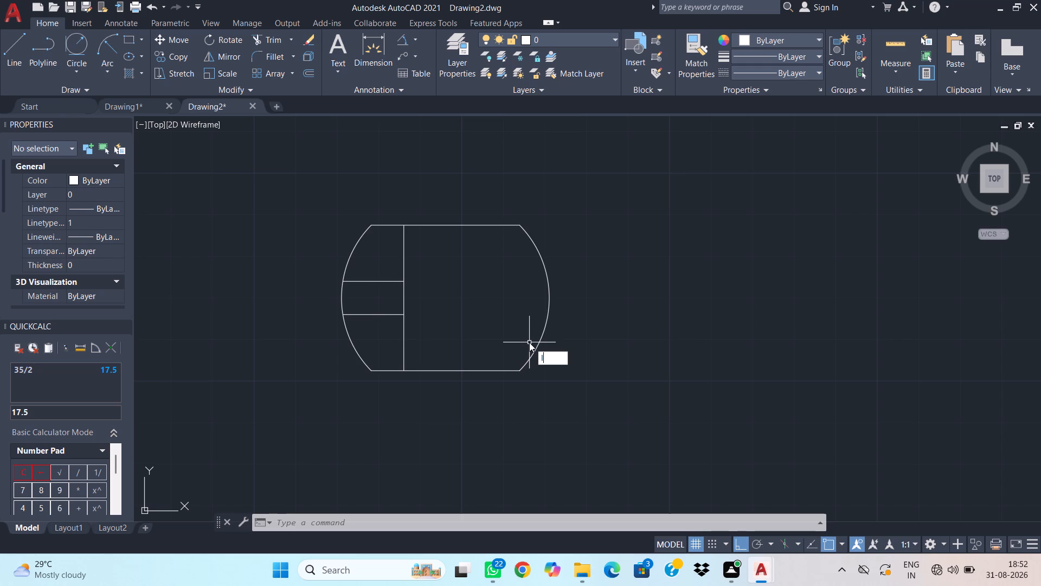
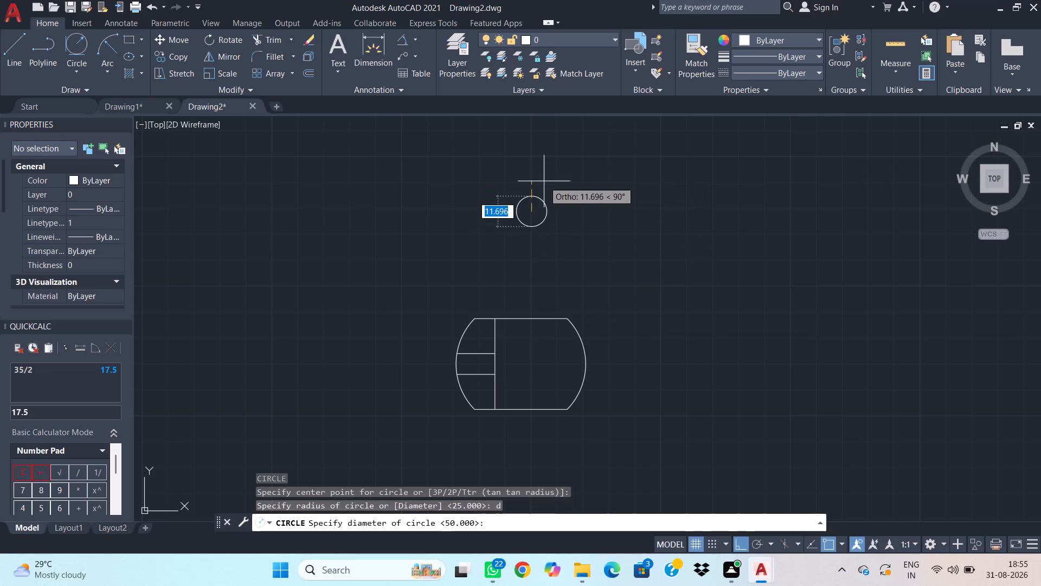
Complete the circle above the flat-sided figure with a diameter of 20.
text(20)
key(Return)
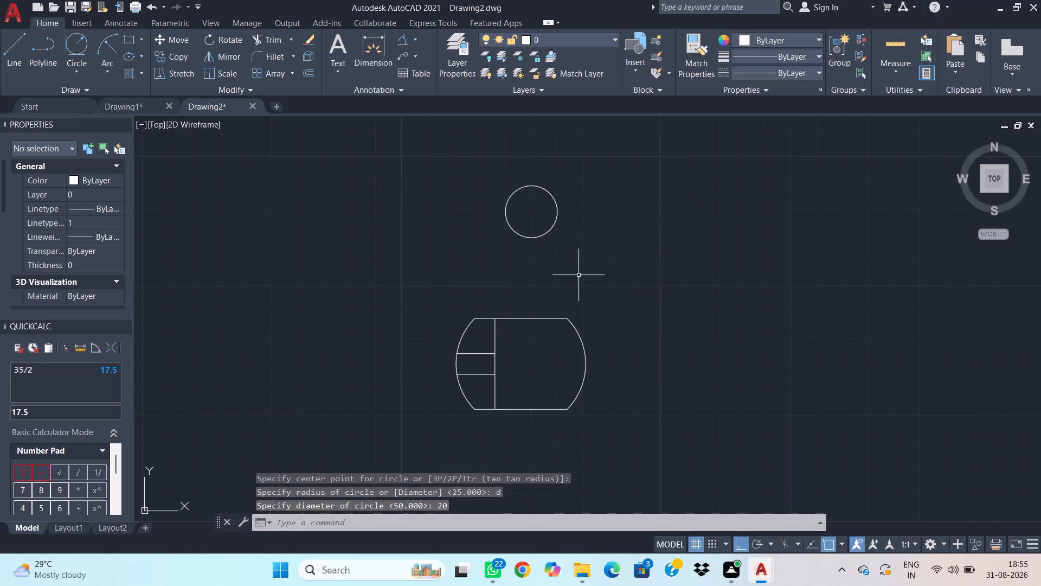
Draw a horizontal line about 34 long from the small circle's centre rightward past its edge.
text(l)
key(space)
click(532, 211)
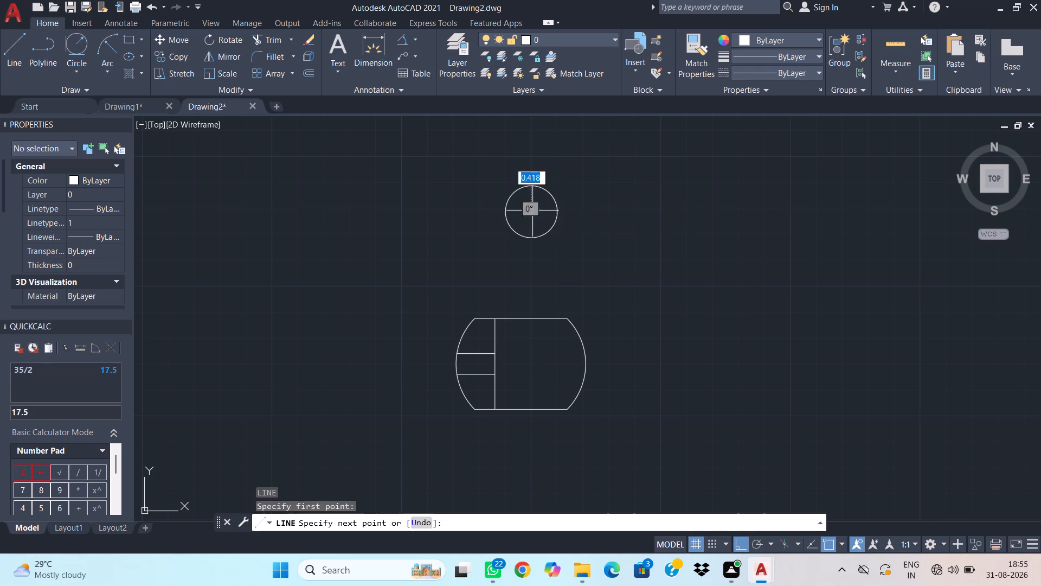
click(619, 218)
key(Escape)
Offset the horizontal centre line by 2 both above and below.
drag(588, 215, 590, 195)
click(590, 183)
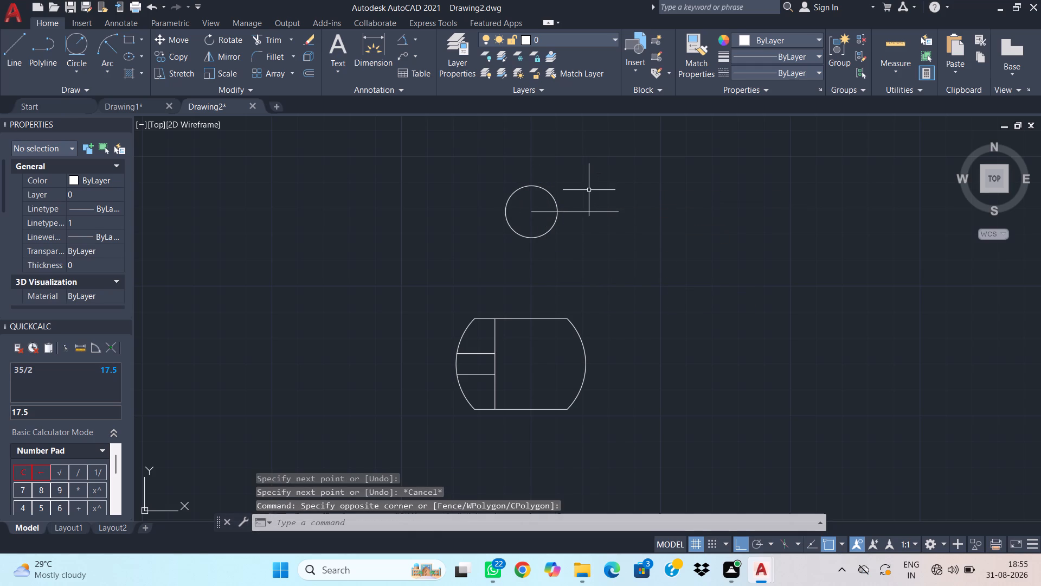
click(589, 190)
click(586, 219)
text(o)
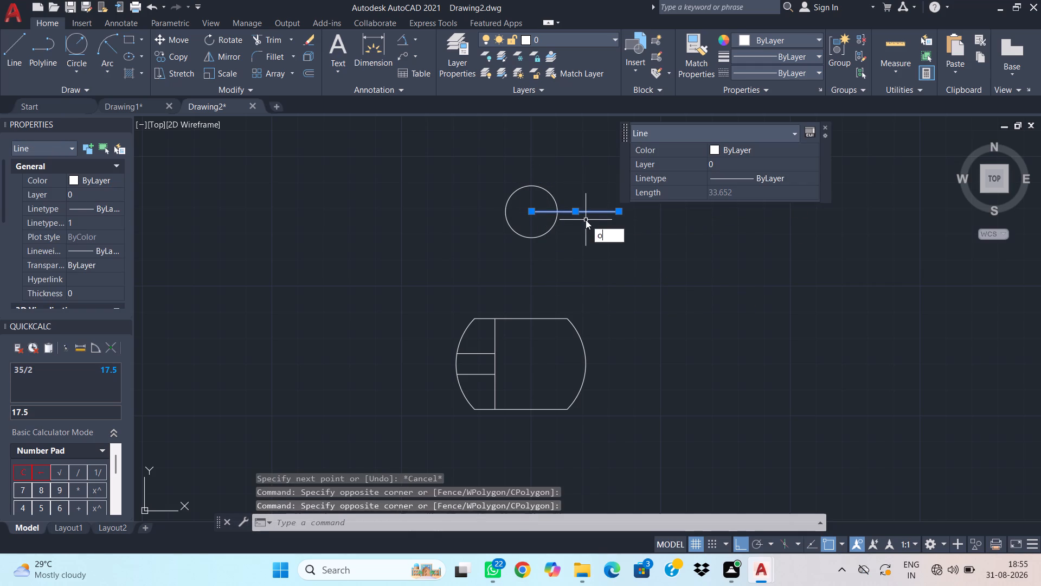
key(space)
click(534, 215)
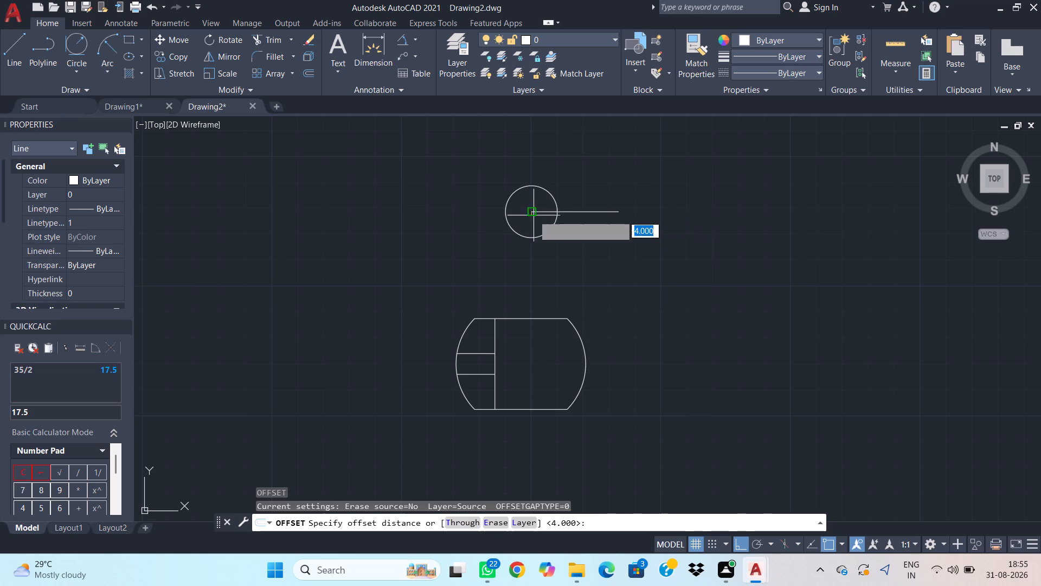
key(2)
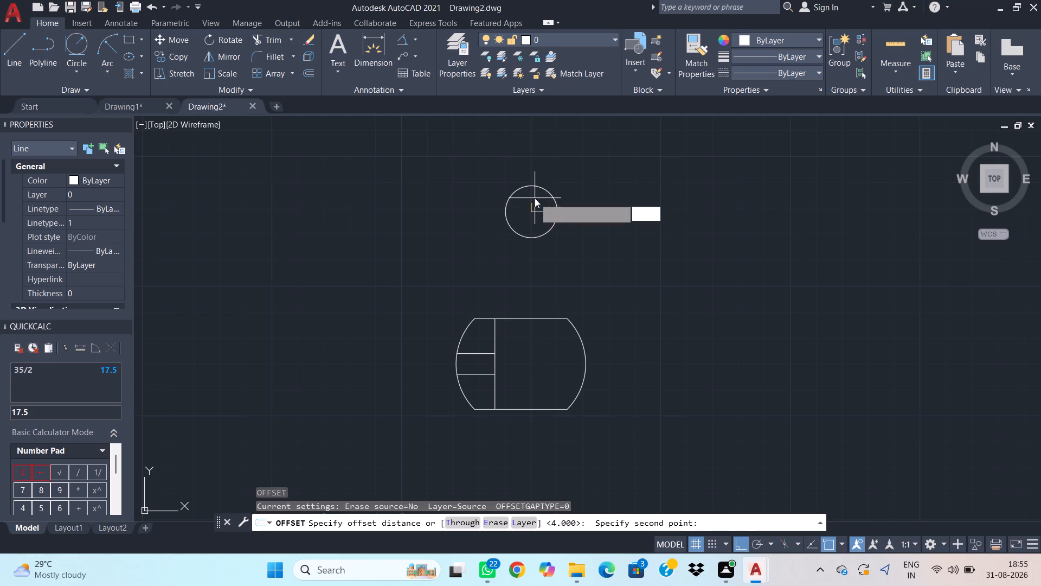
key(Return)
click(535, 198)
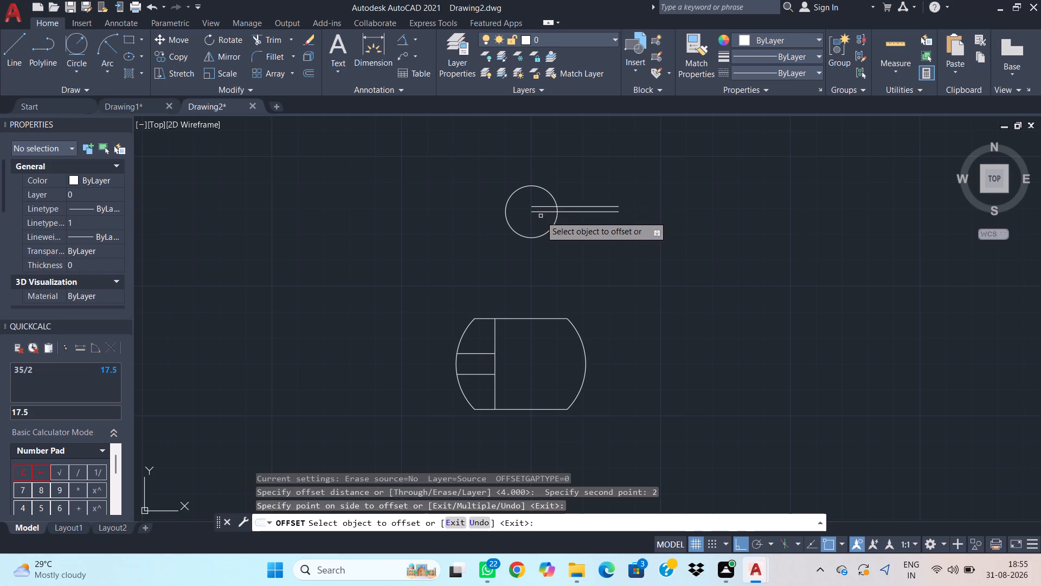
click(542, 212)
click(542, 224)
key(Escape)
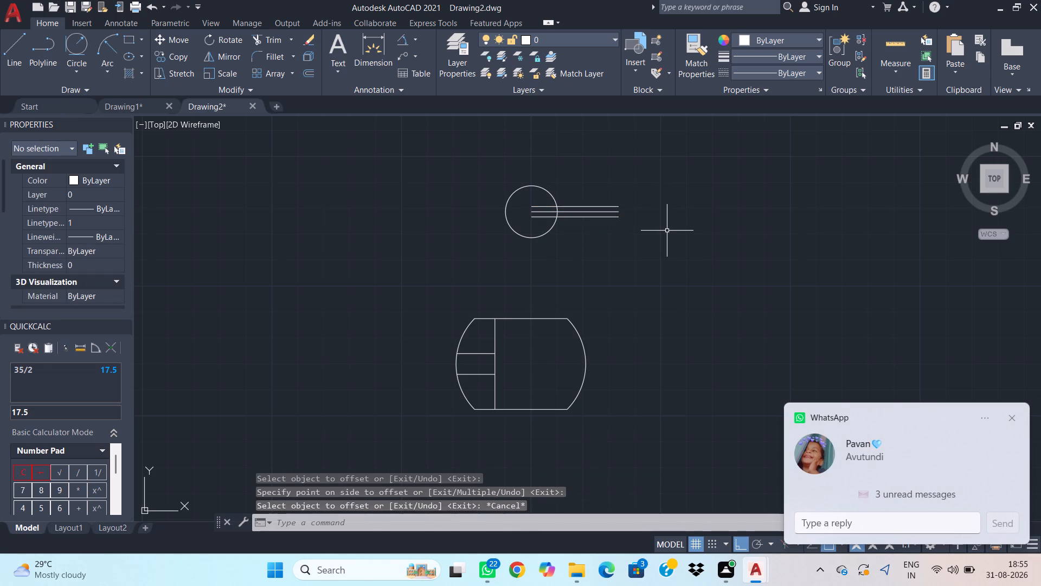
Trim the portions of the three horizontal lines that lie inside the small circle.
text(tr)
key(space)
scroll(607, 233, up, 2)
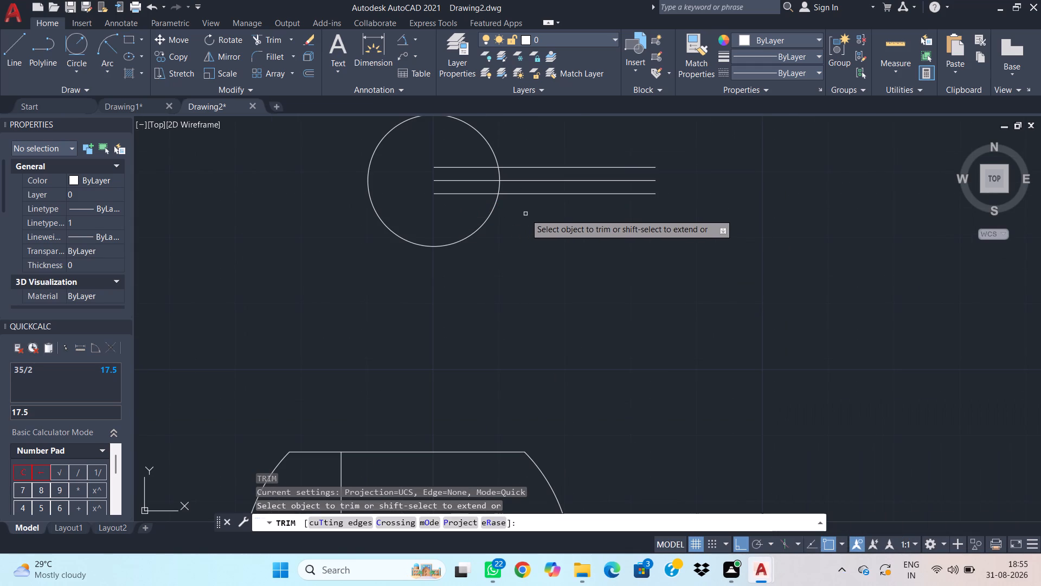
drag(471, 206, 471, 157)
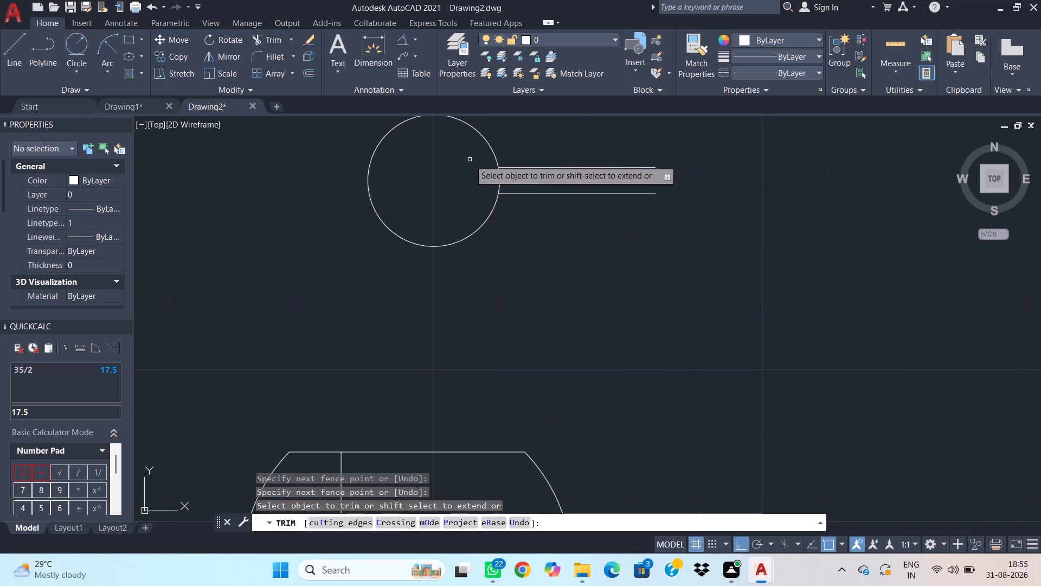
key(Escape)
Draw a short vertical line between the lower and upper offset lines, just outside the small circle's right edge.
text(l)
key(space)
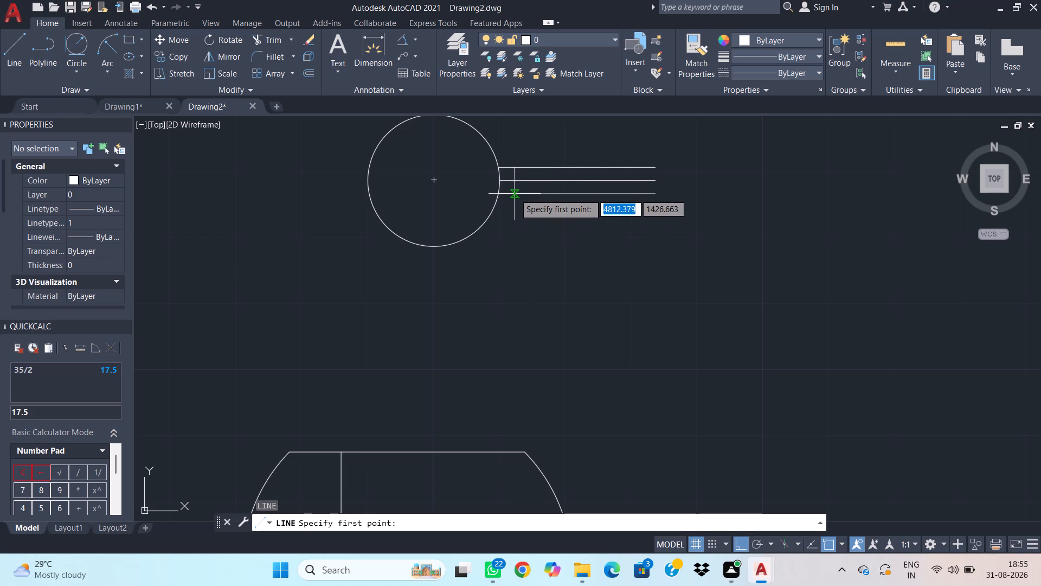
click(515, 194)
click(517, 169)
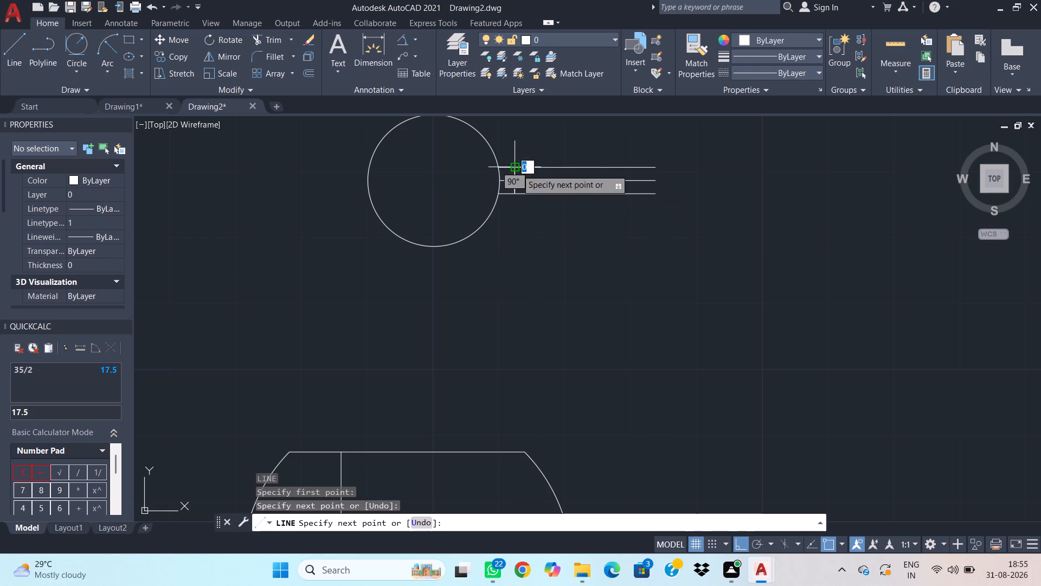
key(Escape)
Trim the three horizontal lines' portions extending to the right of the short vertical line.
drag(588, 240, 588, 234)
click(588, 162)
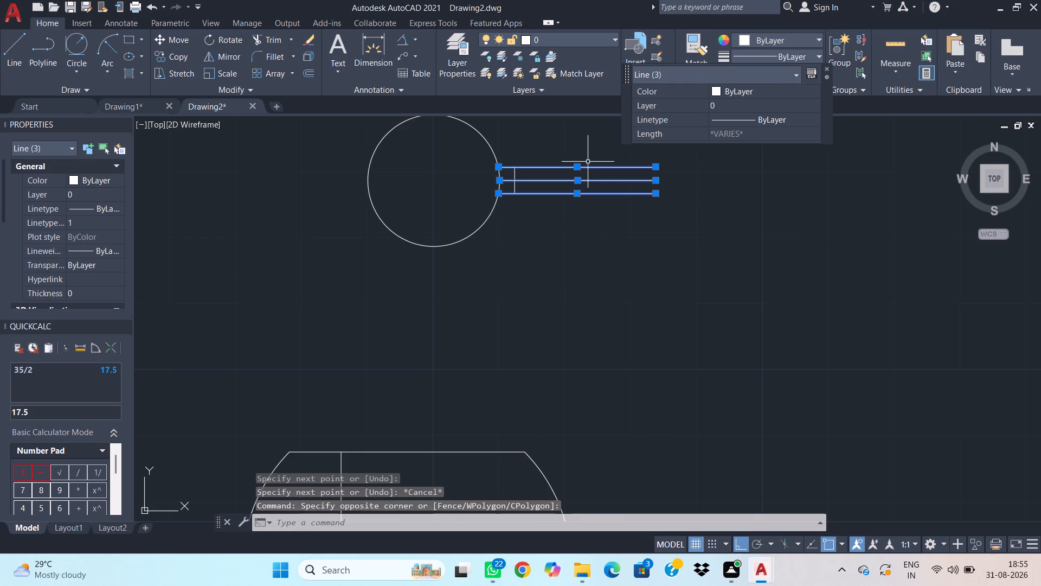
key(Escape)
text(tr)
key(space)
drag(580, 213, 581, 173)
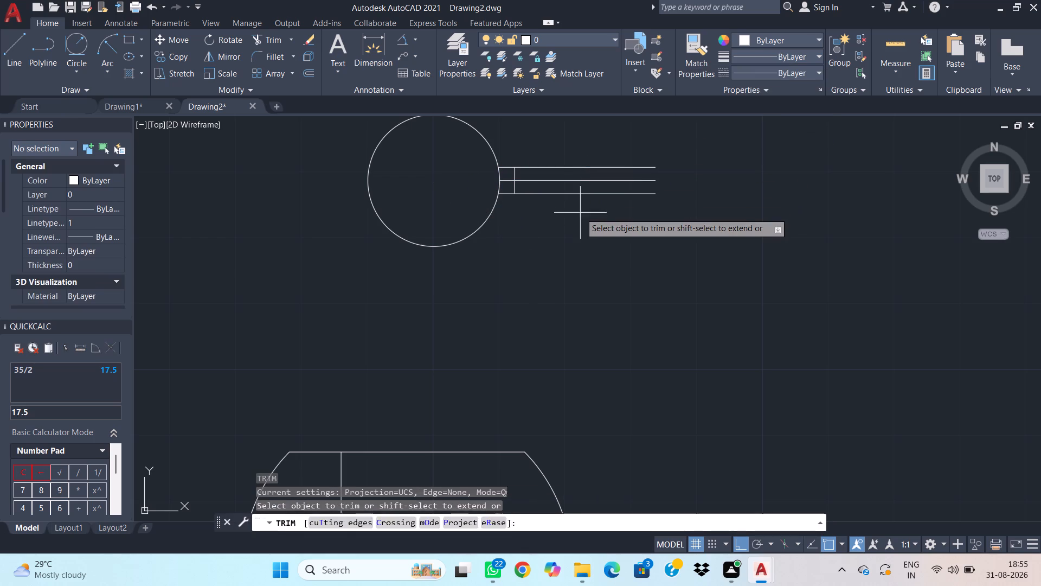
drag(581, 173, 581, 164)
key(Escape)
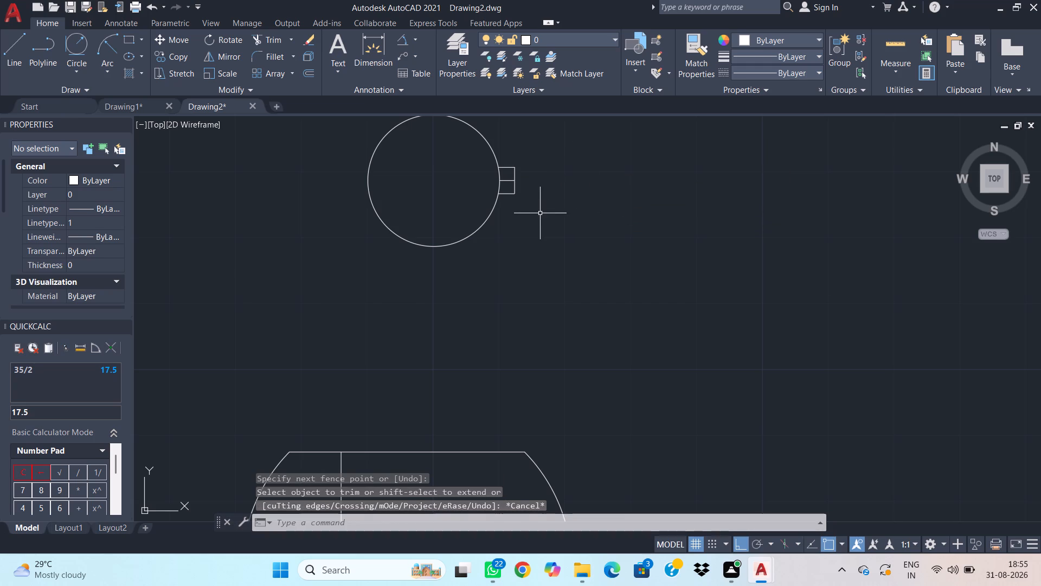
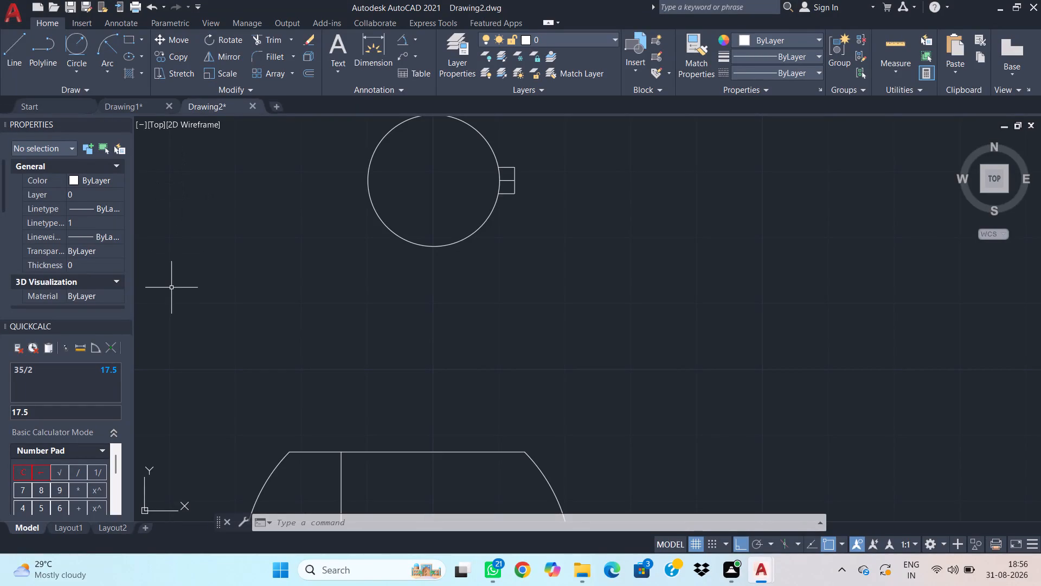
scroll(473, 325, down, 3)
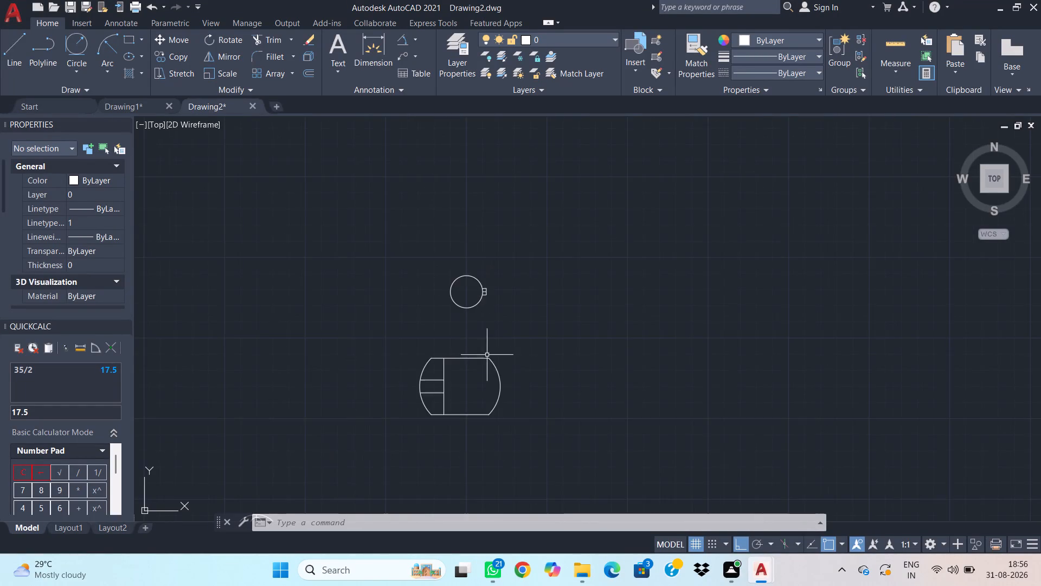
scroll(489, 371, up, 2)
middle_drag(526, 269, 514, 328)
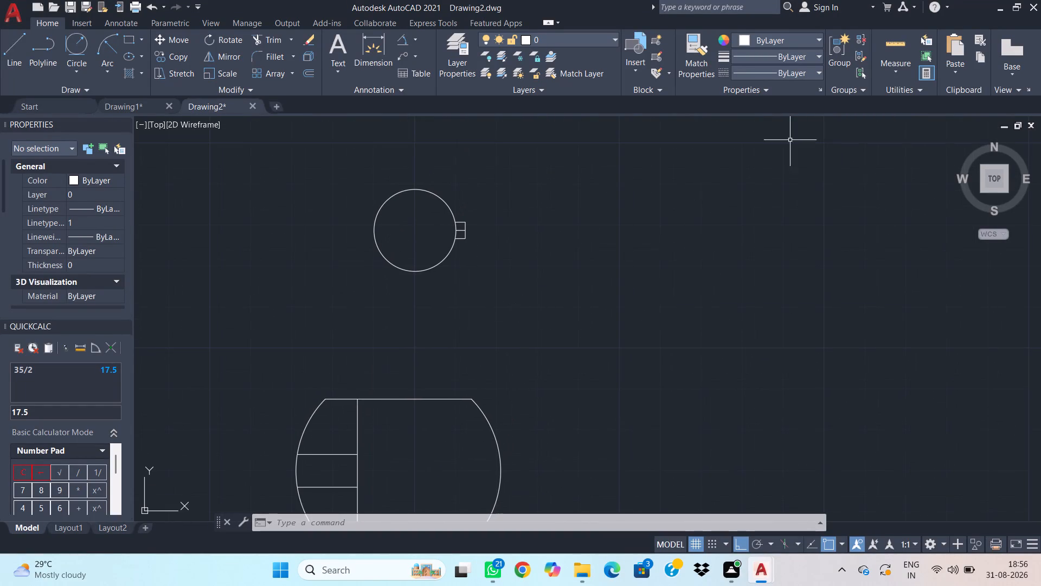
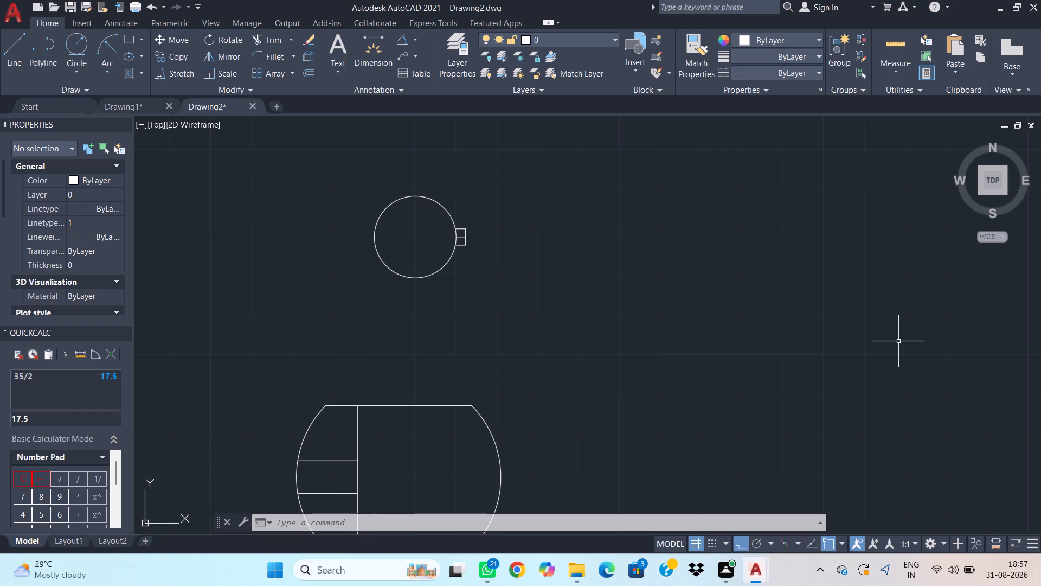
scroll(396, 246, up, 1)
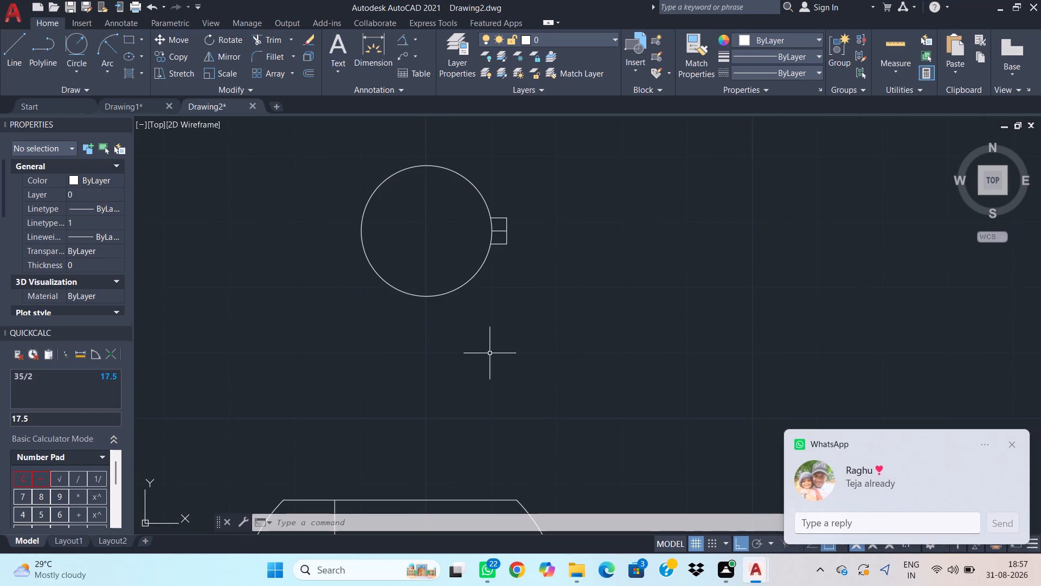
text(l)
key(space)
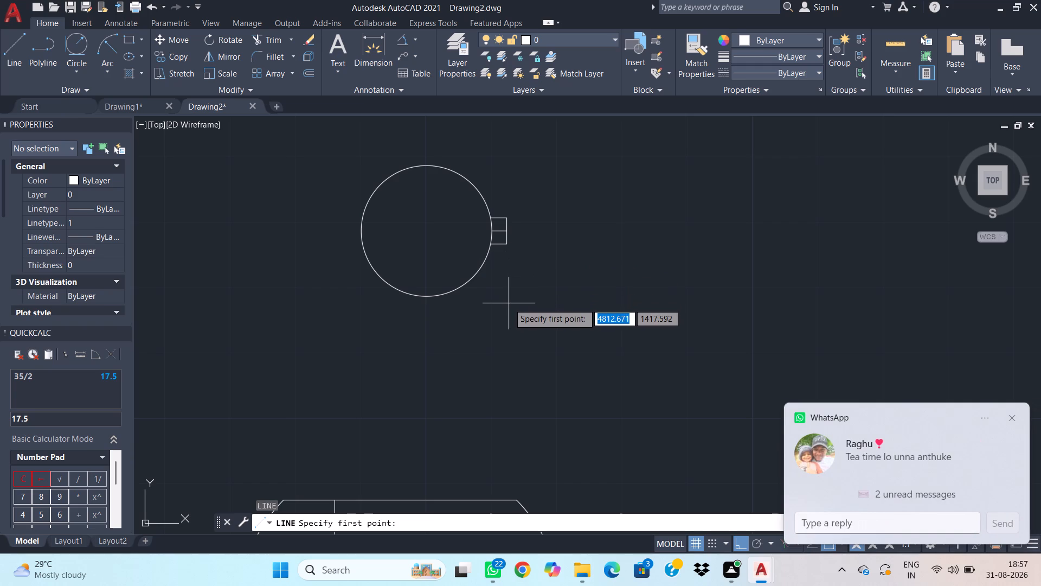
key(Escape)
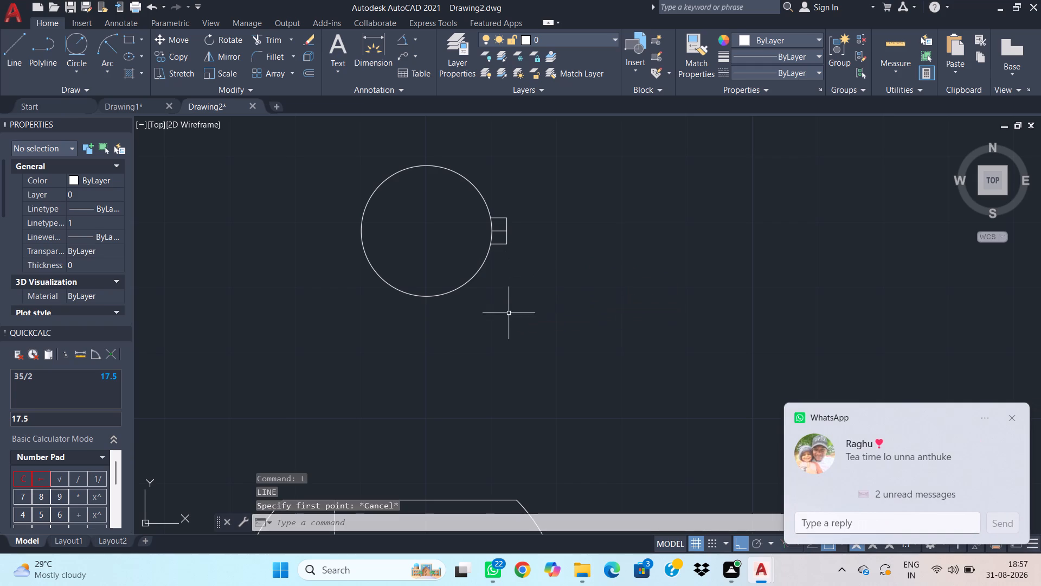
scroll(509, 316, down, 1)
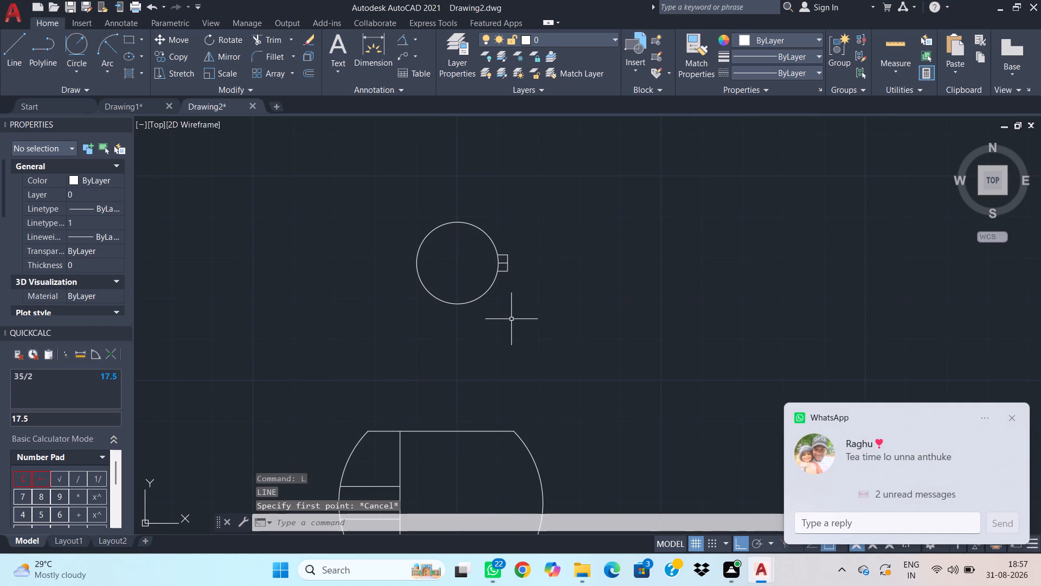
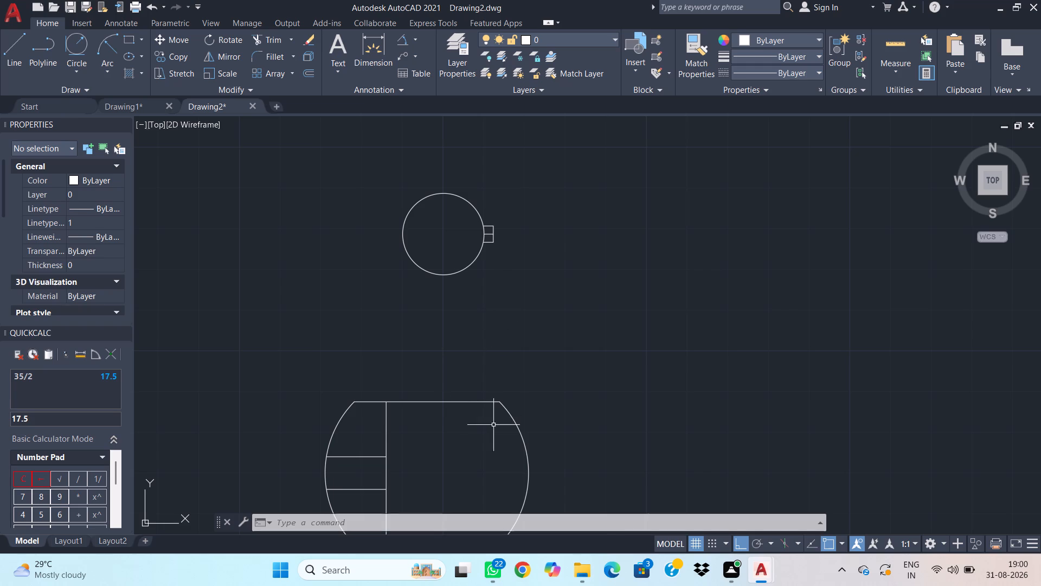
Move the entire flat-sided slotted circle figure straight up about 15 units, closer to the small tabbed circle.
middle_drag(486, 447, 570, 344)
scroll(570, 342, down, 1)
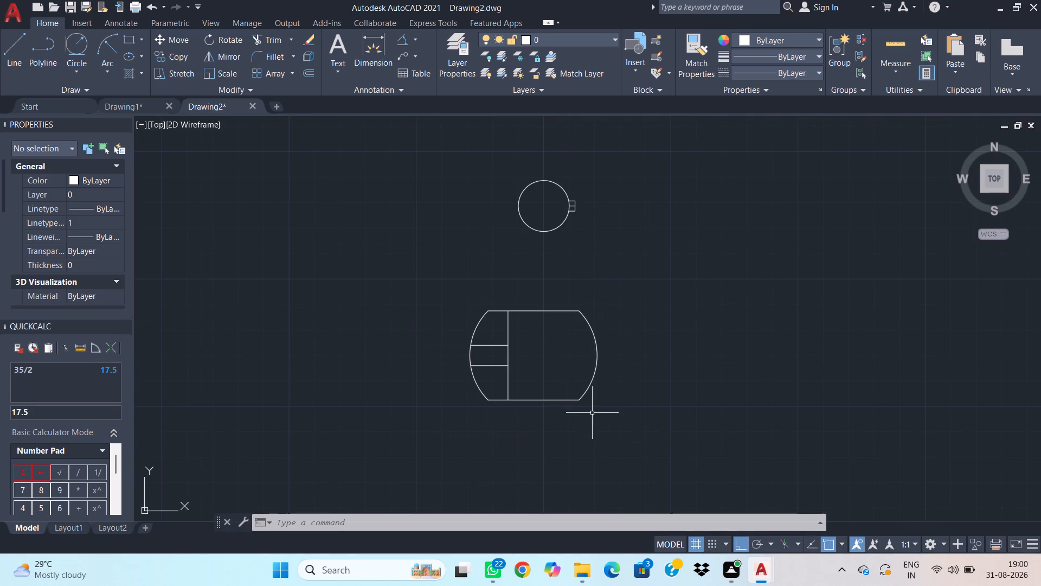
click(625, 424)
click(347, 279)
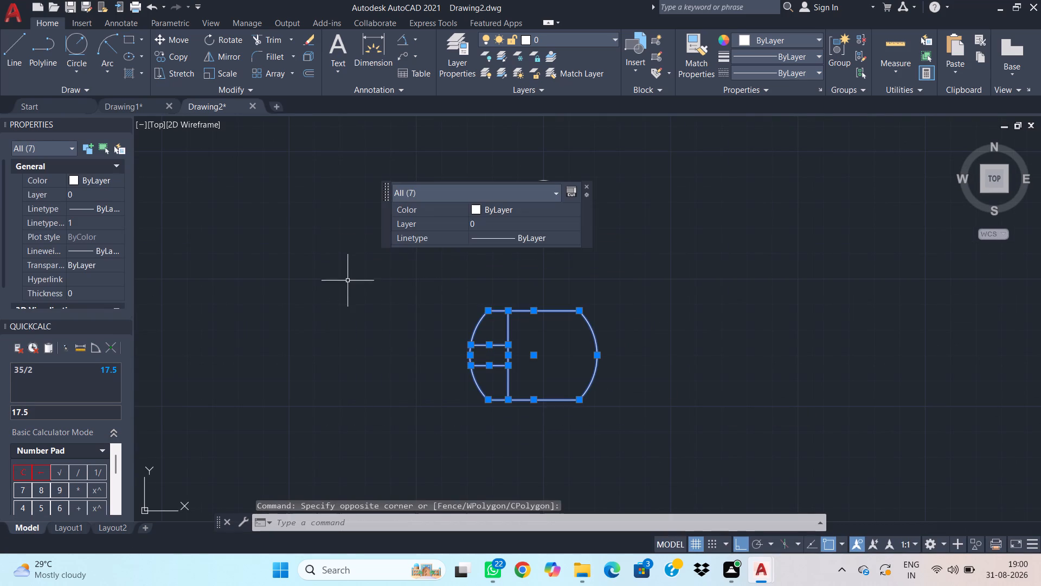
text(m)
key(space)
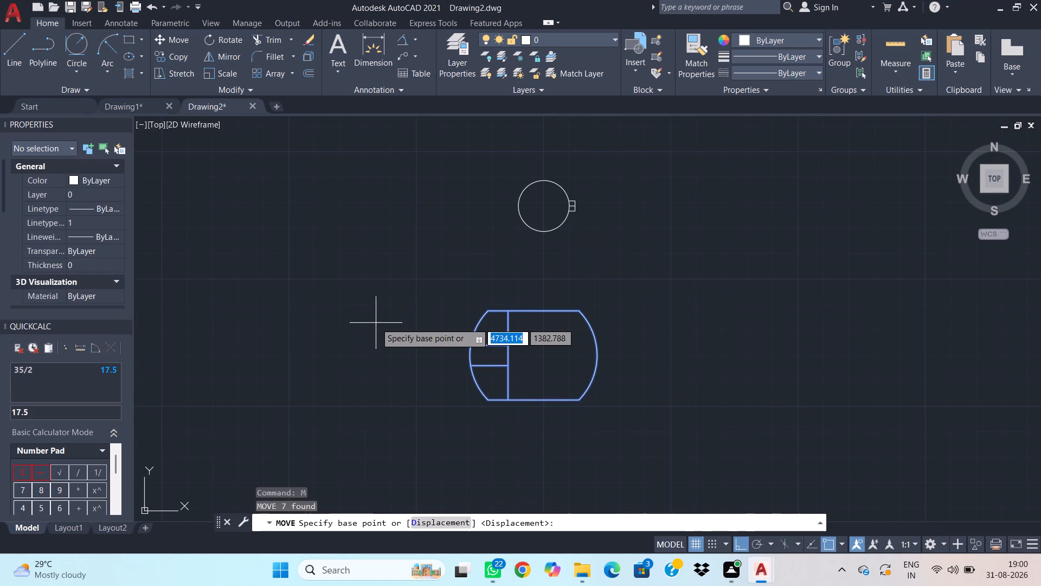
click(376, 323)
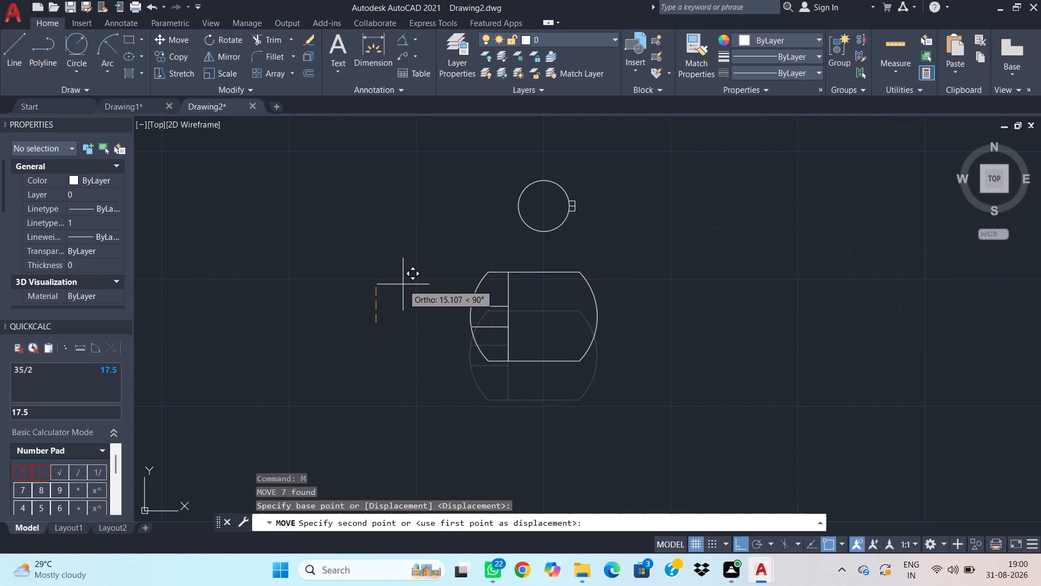
click(403, 284)
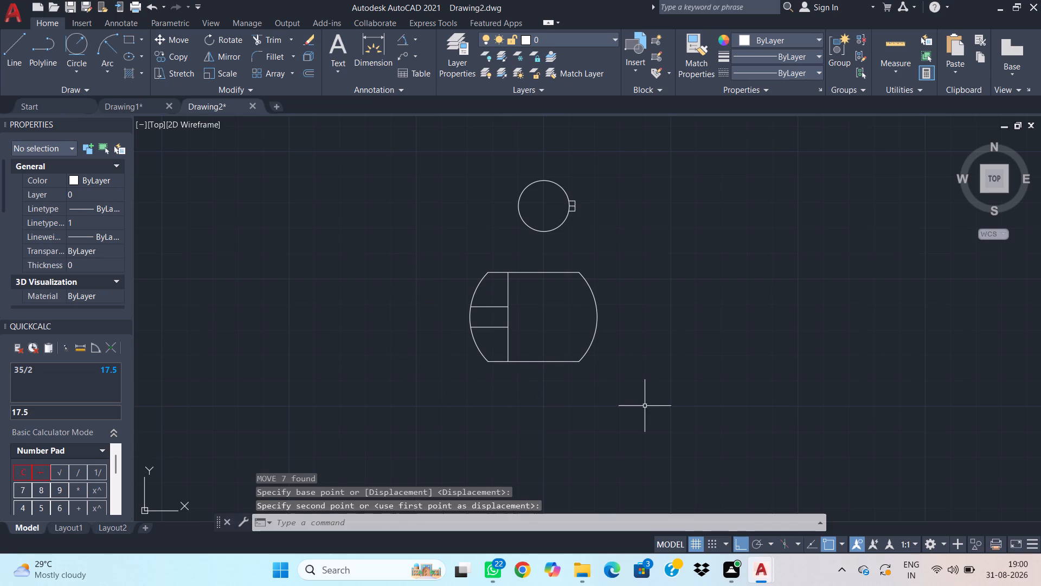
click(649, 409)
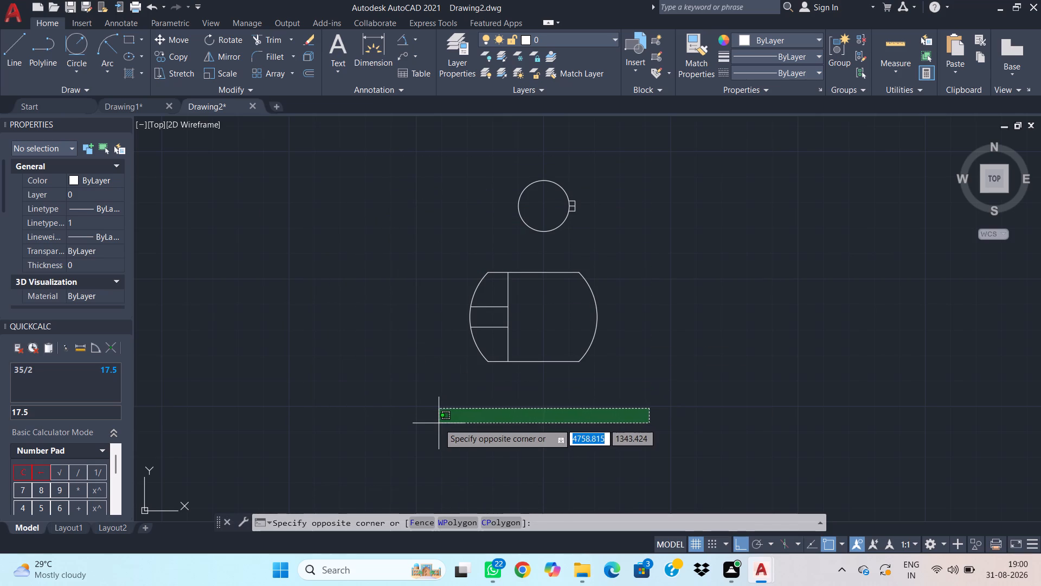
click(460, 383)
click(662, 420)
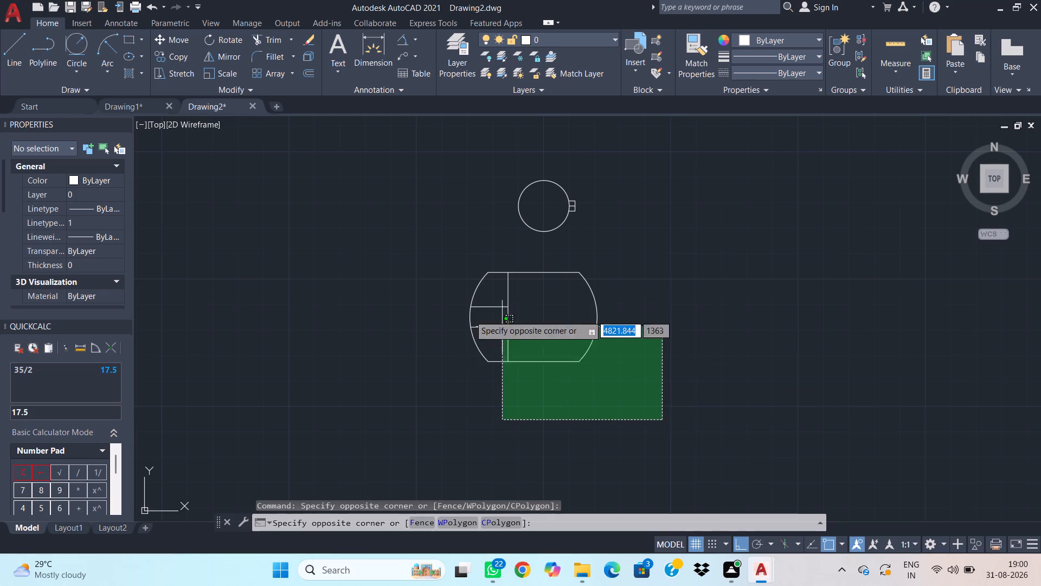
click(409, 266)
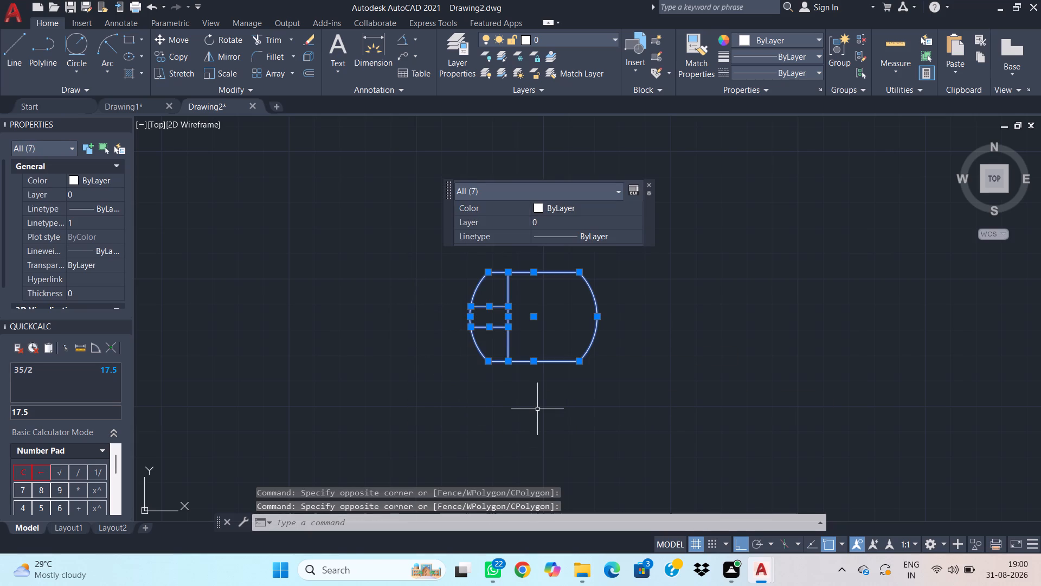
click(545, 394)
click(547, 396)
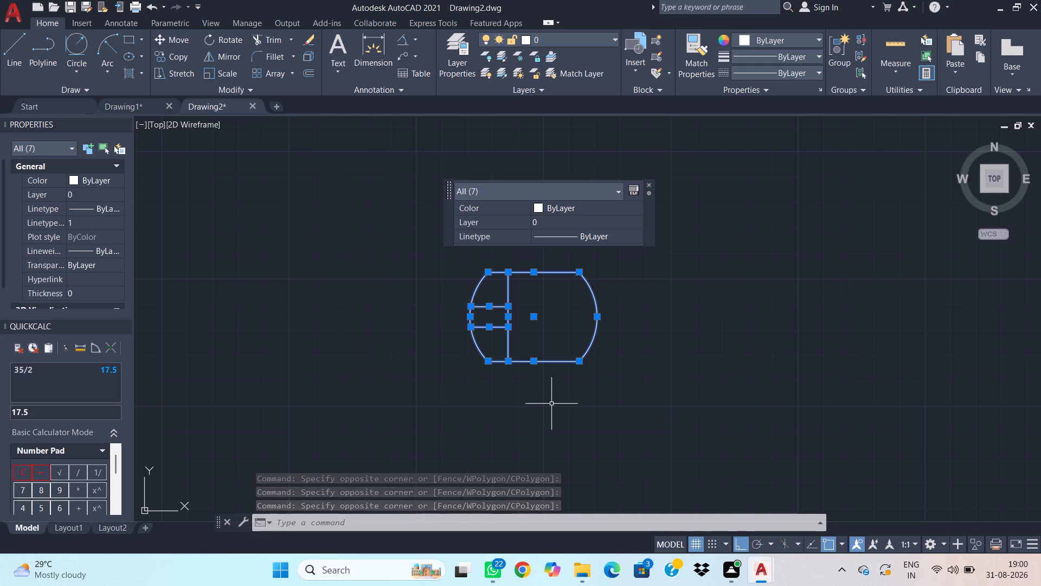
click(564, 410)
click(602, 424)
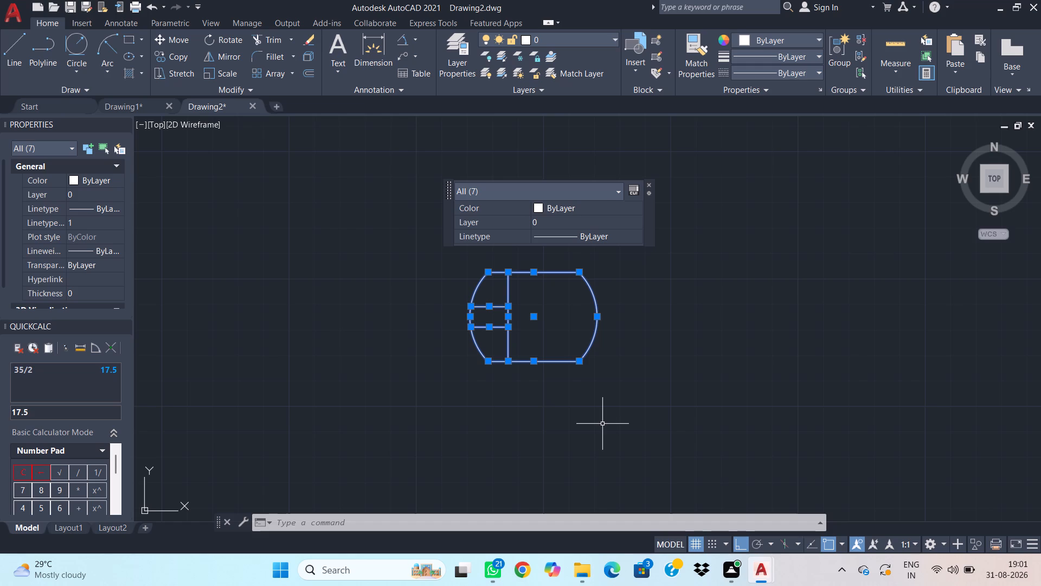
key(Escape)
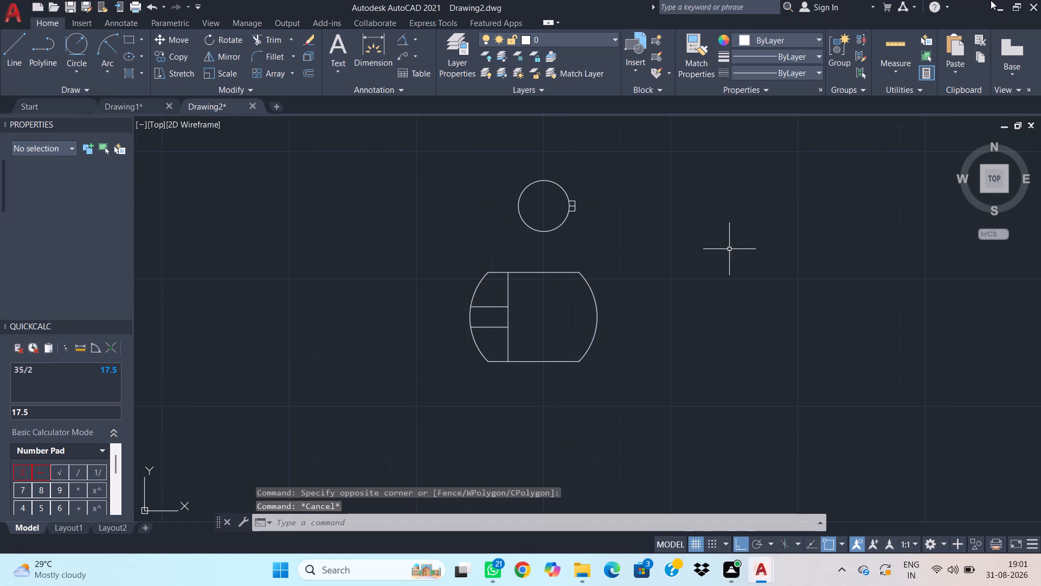
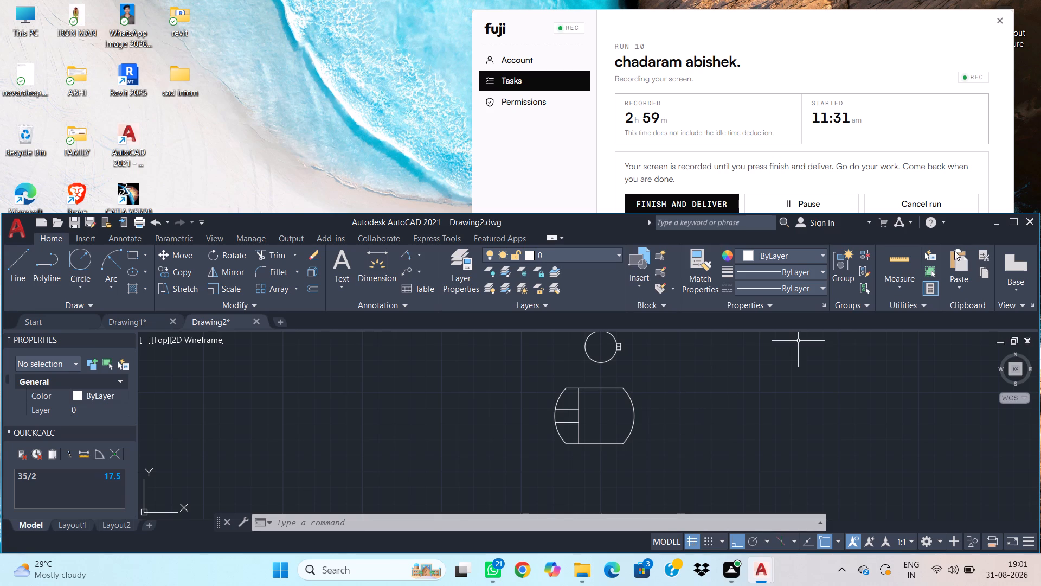
Maximize the application window holding Drawing2 so it fills the whole screen.
click(1008, 219)
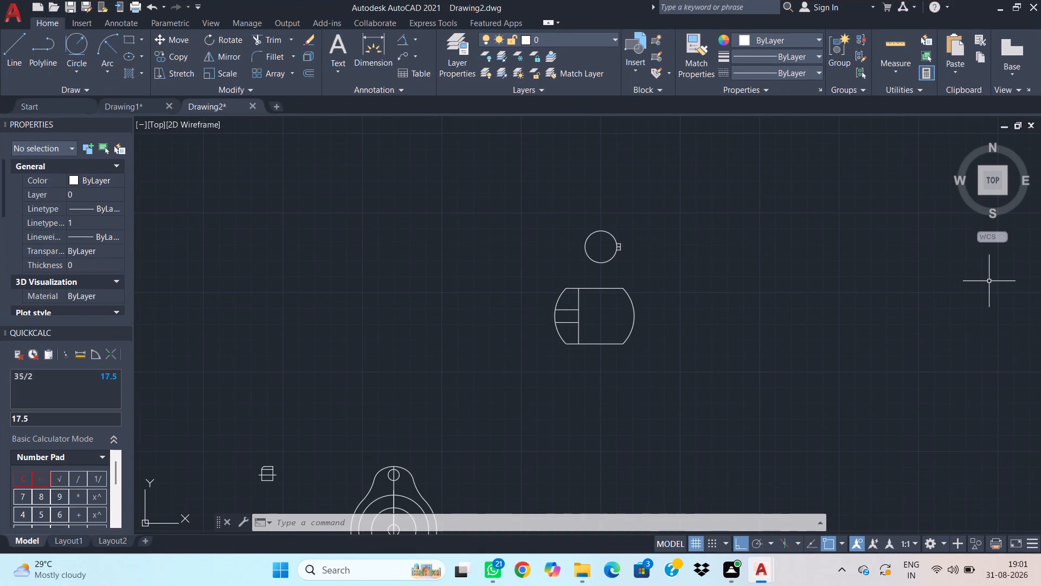
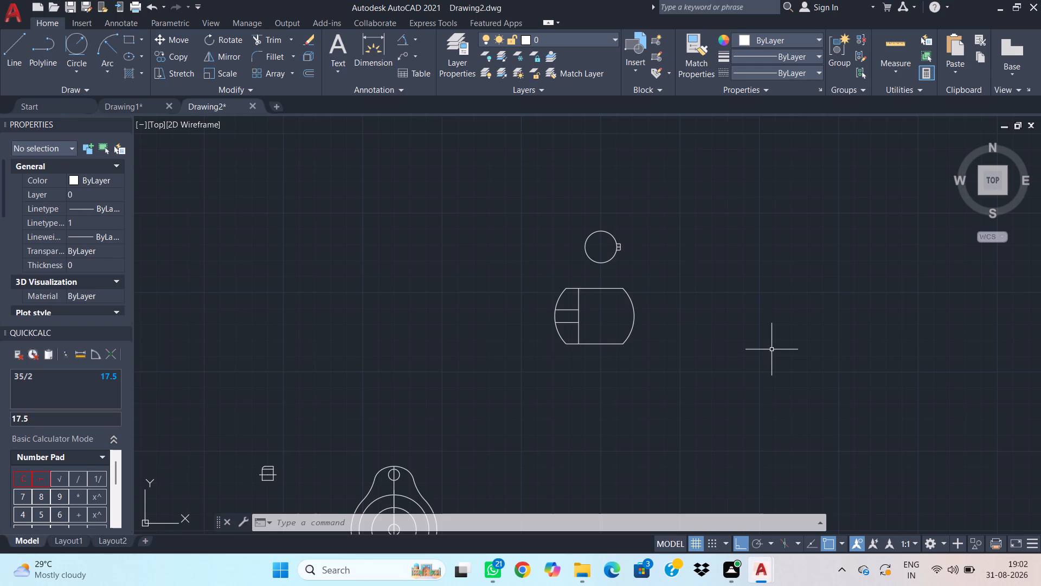
Start the Line command to draw a new line in Drawing2.
text(l)
key(space)
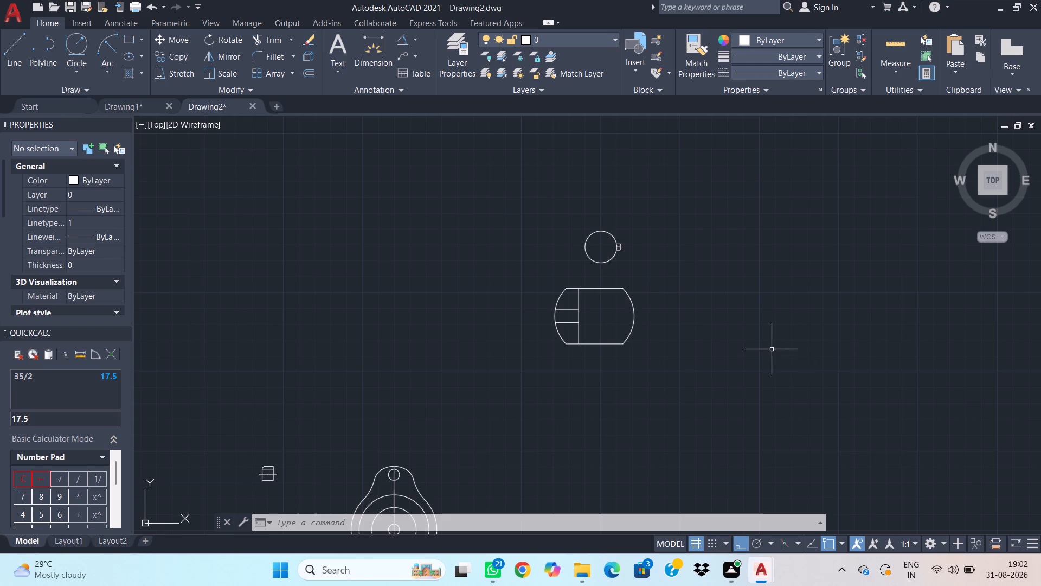
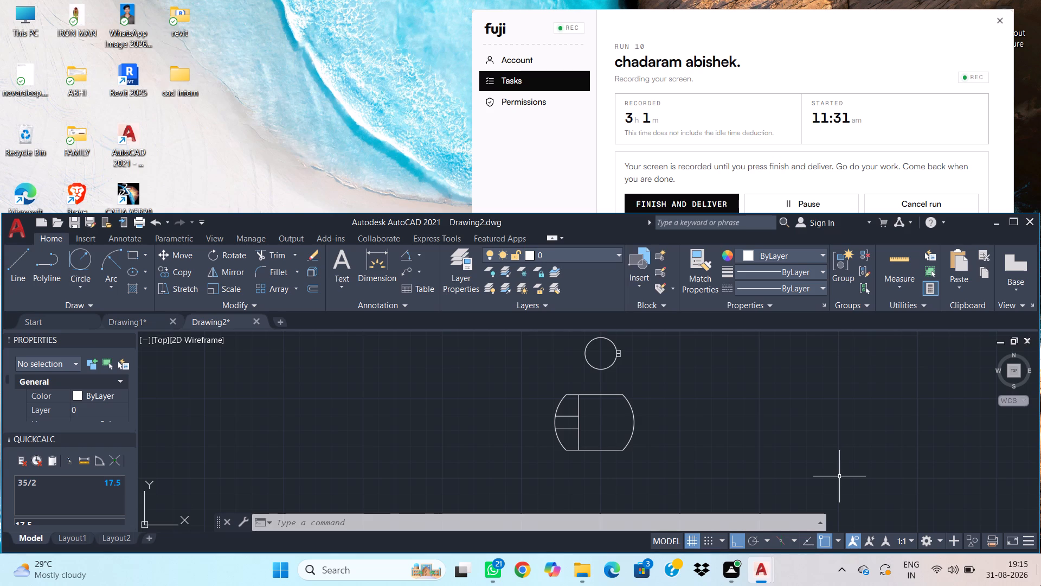
Maximize the AutoCAD window showing Drawing2.
click(1008, 219)
key(Escape)
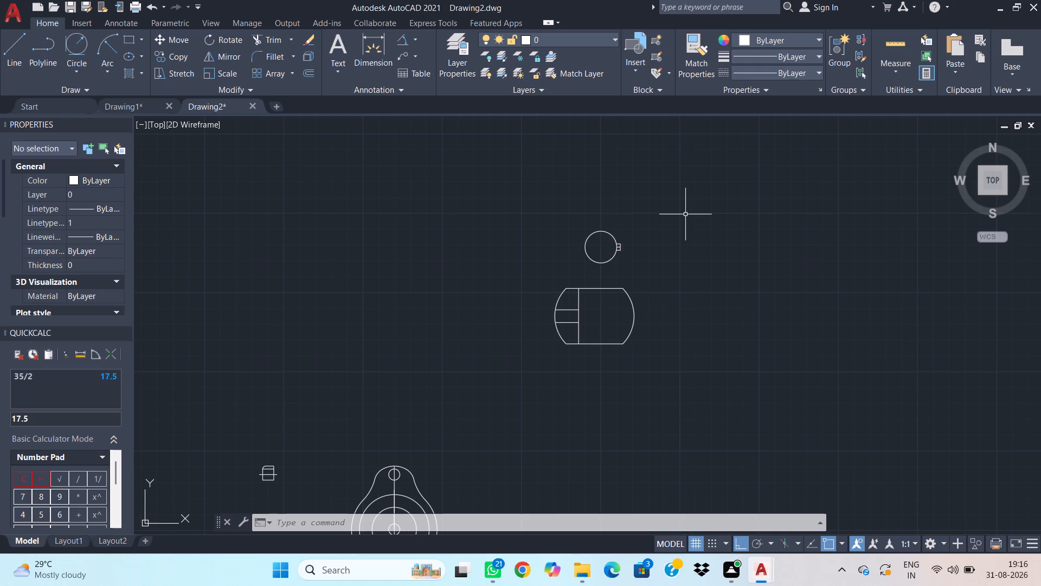
Draw a vertical line from the midpoint of the flat-sided figure's bottom edge up past the top of the small circle.
key(l)
key(space)
scroll(633, 266, up, 2)
middle_drag(634, 287, 633, 201)
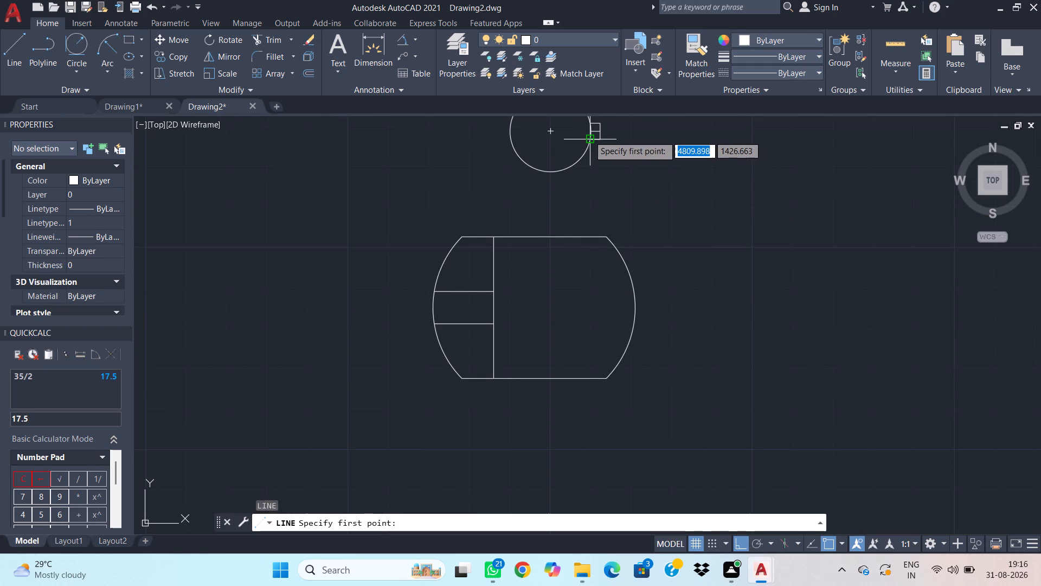
key(Escape)
text(l)
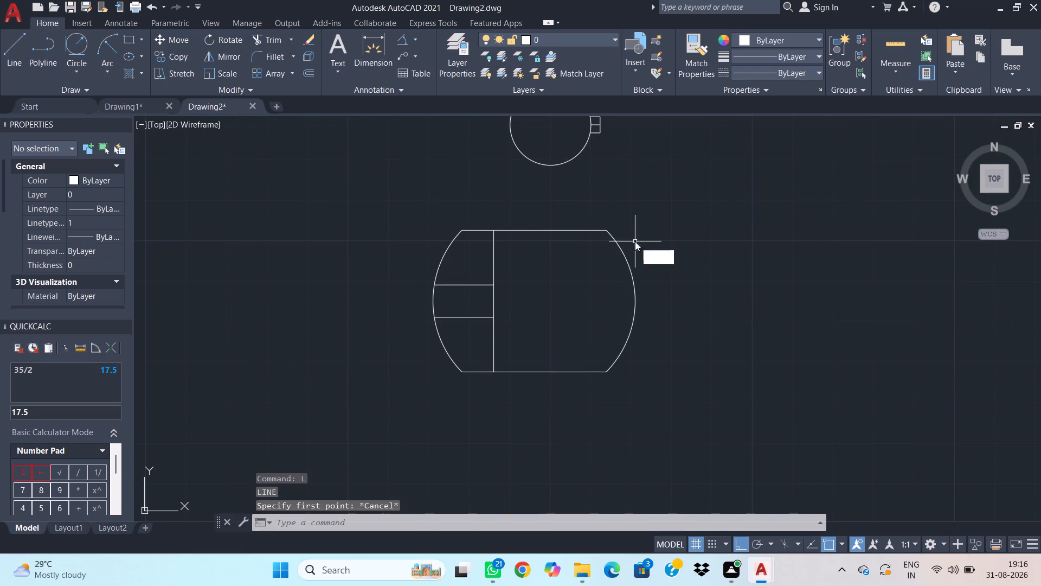
key(space)
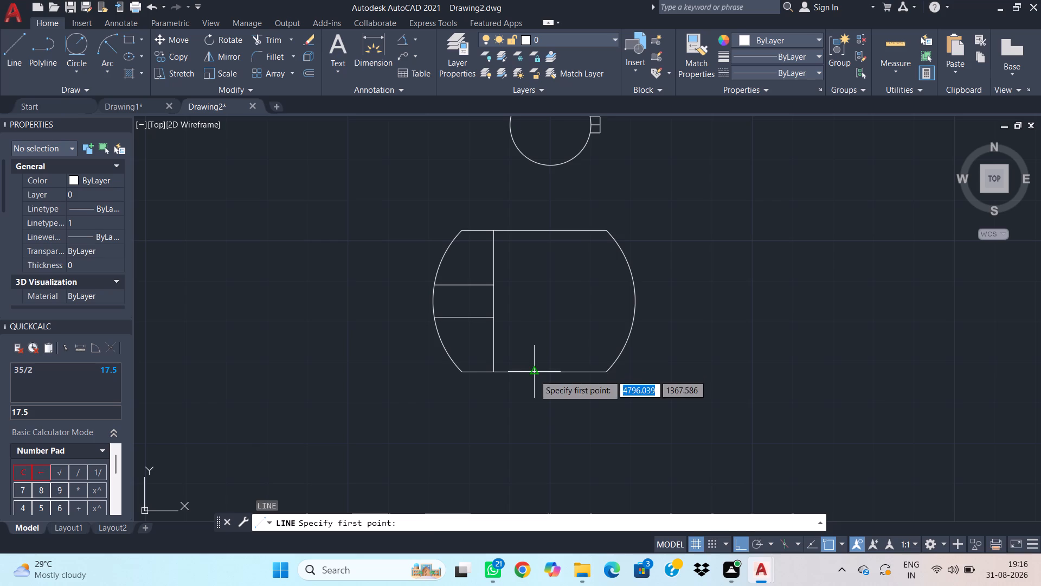
click(534, 375)
middle_drag(536, 198, 530, 307)
scroll(530, 307, up, 1)
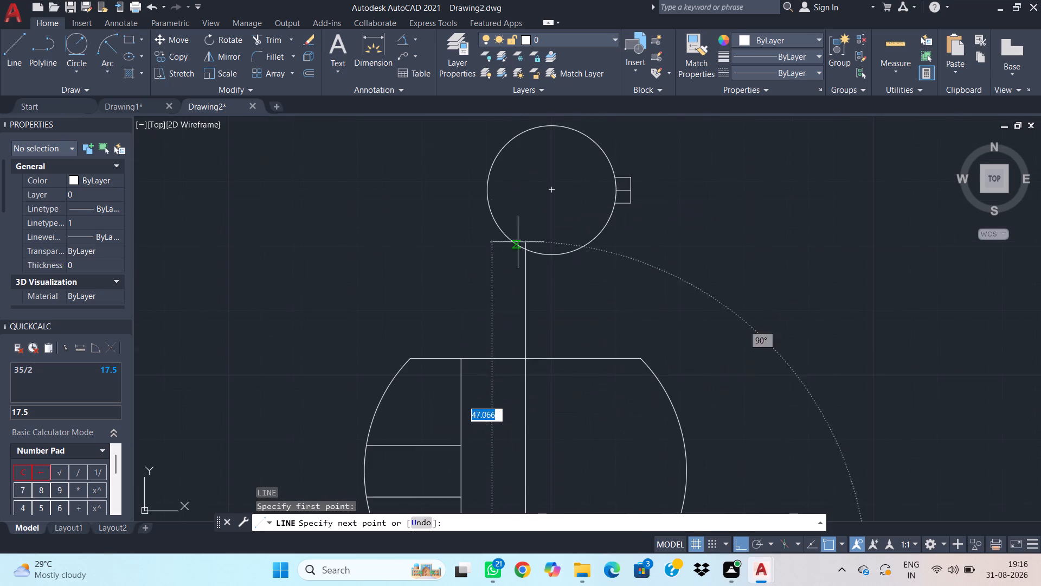
scroll(535, 161, down, 2)
middle_drag(535, 187, 540, 300)
click(550, 183)
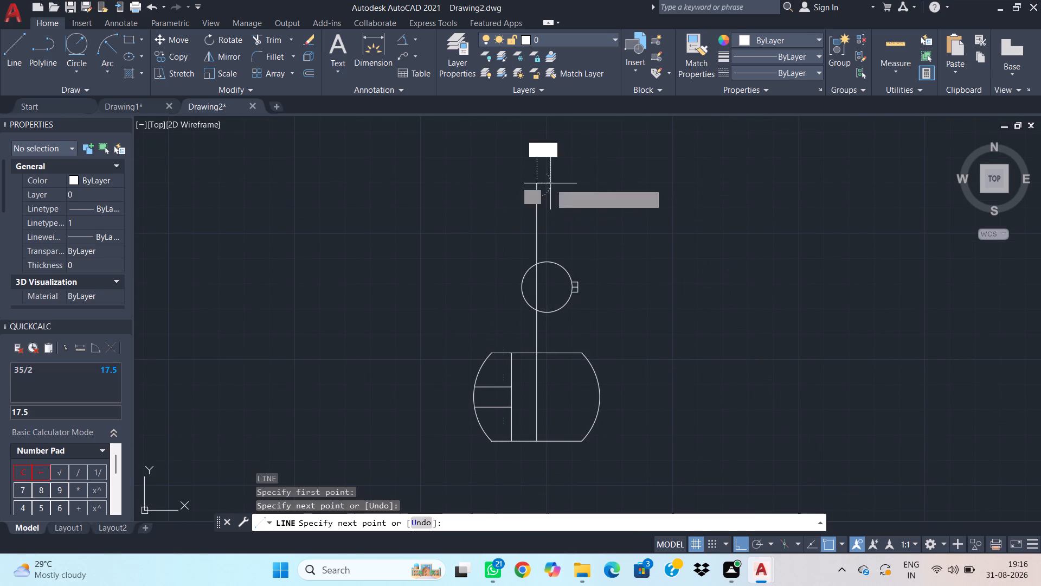
key(Escape)
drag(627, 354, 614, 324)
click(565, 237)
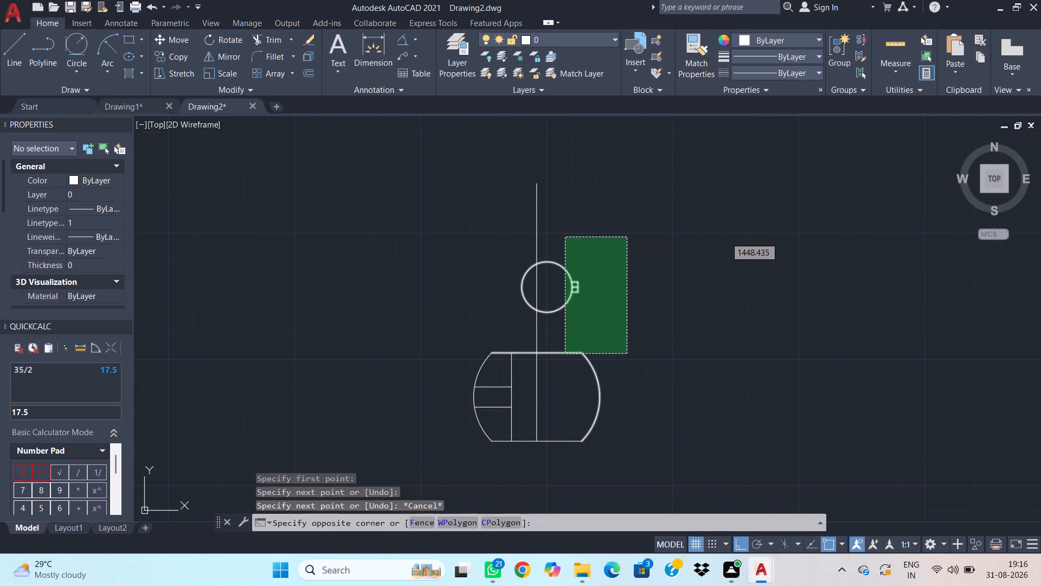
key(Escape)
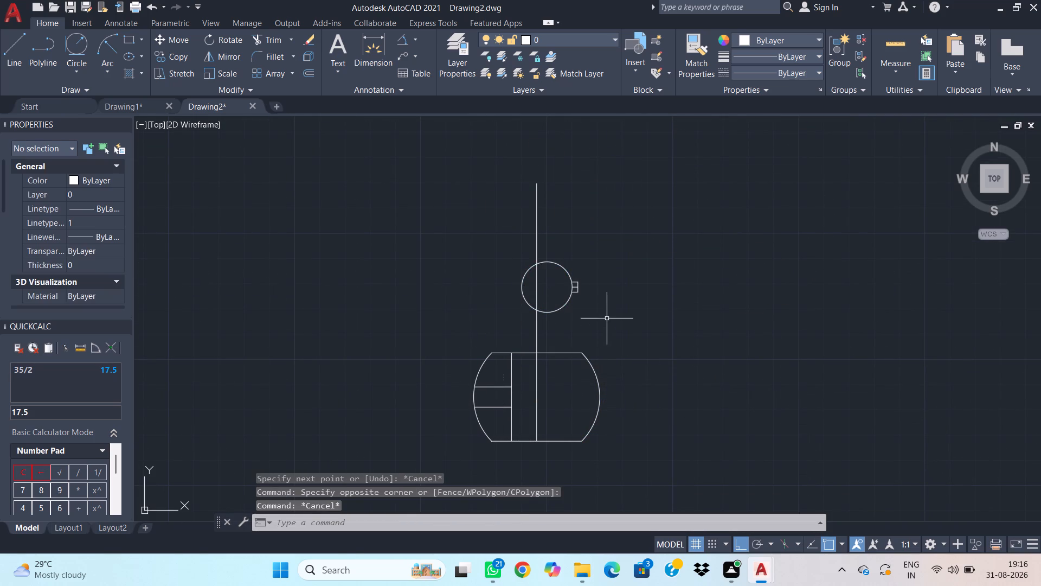
Move the small circle and its side tab horizontally so the circle's center lies on the vertical line.
drag(593, 307, 584, 299)
click(560, 254)
text(m)
key(space)
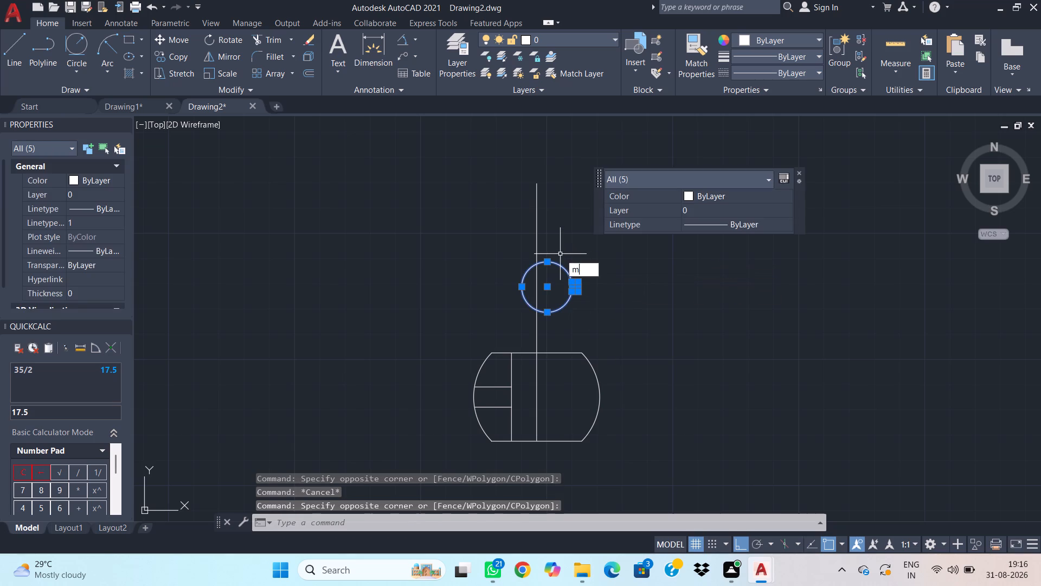
click(549, 286)
click(538, 285)
key(Escape)
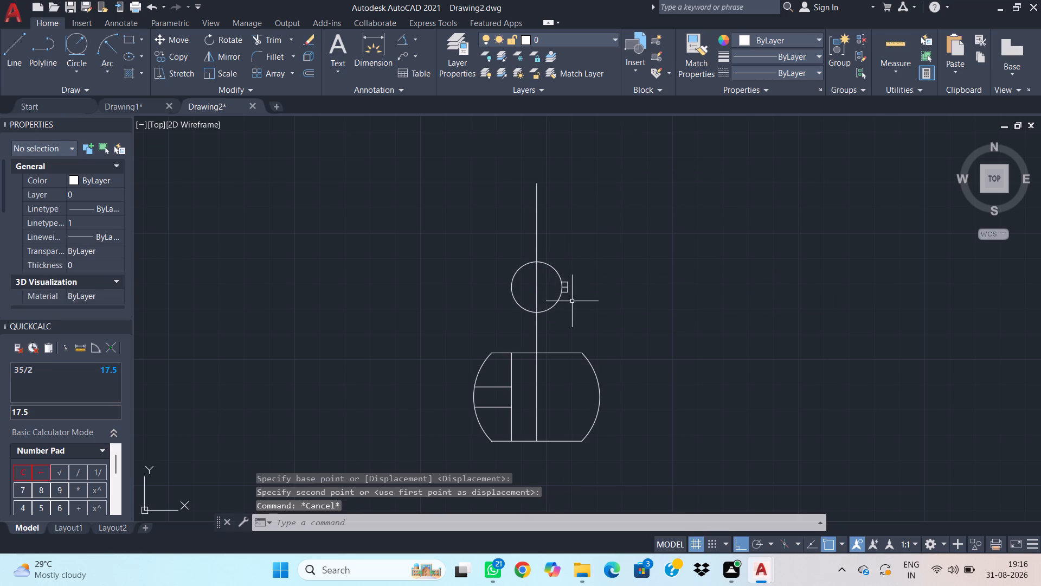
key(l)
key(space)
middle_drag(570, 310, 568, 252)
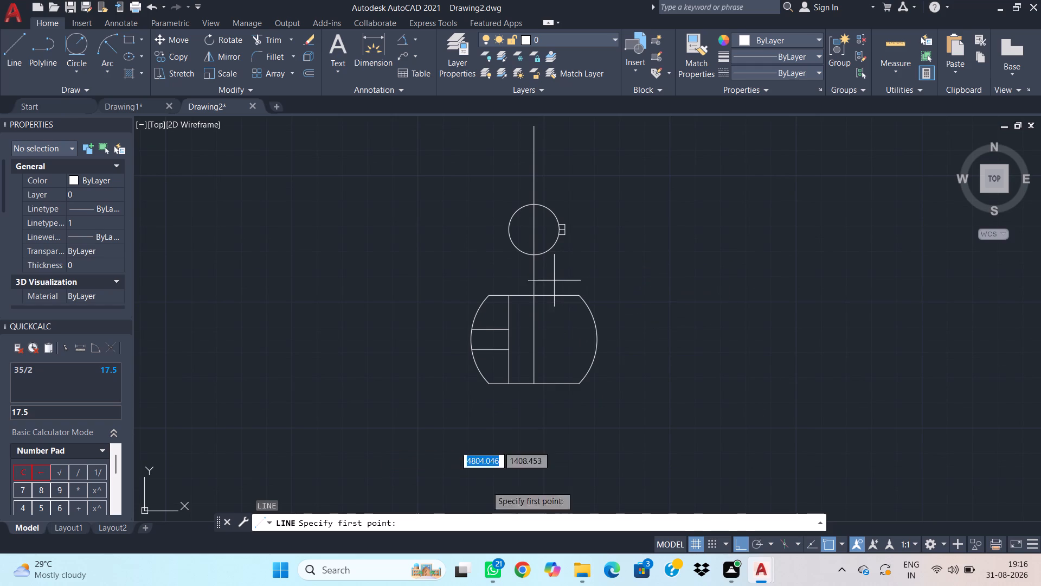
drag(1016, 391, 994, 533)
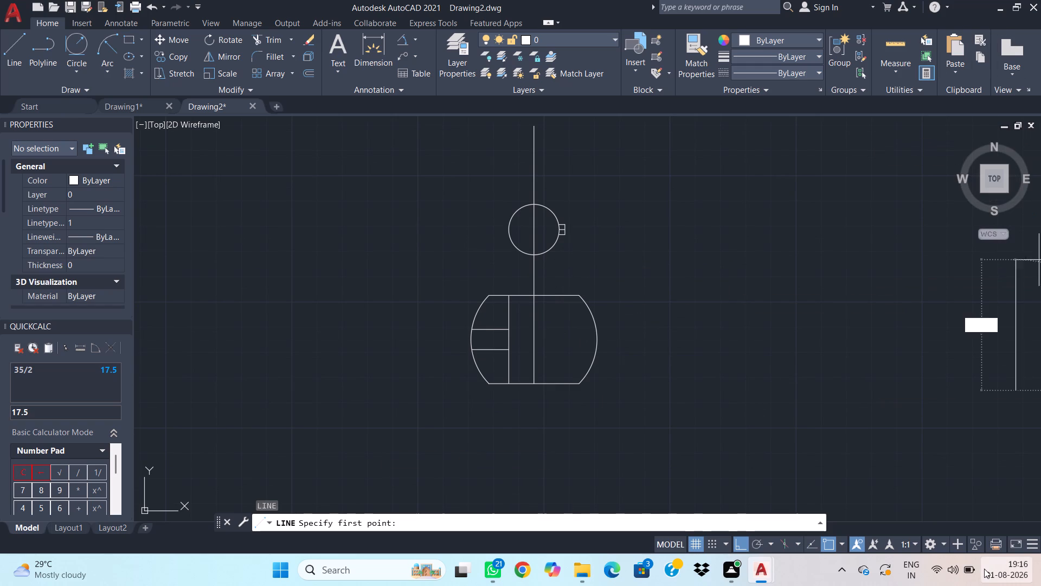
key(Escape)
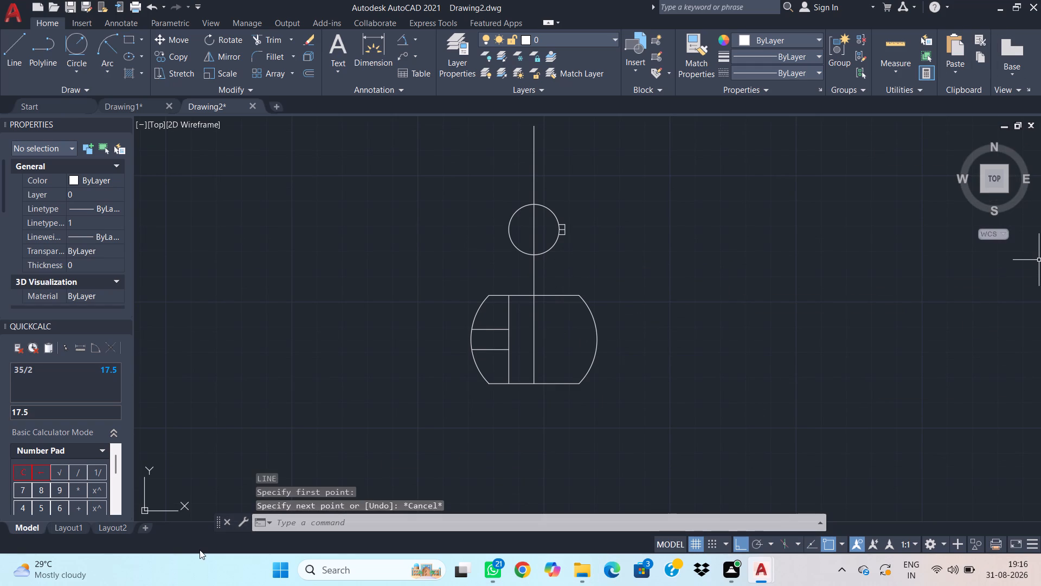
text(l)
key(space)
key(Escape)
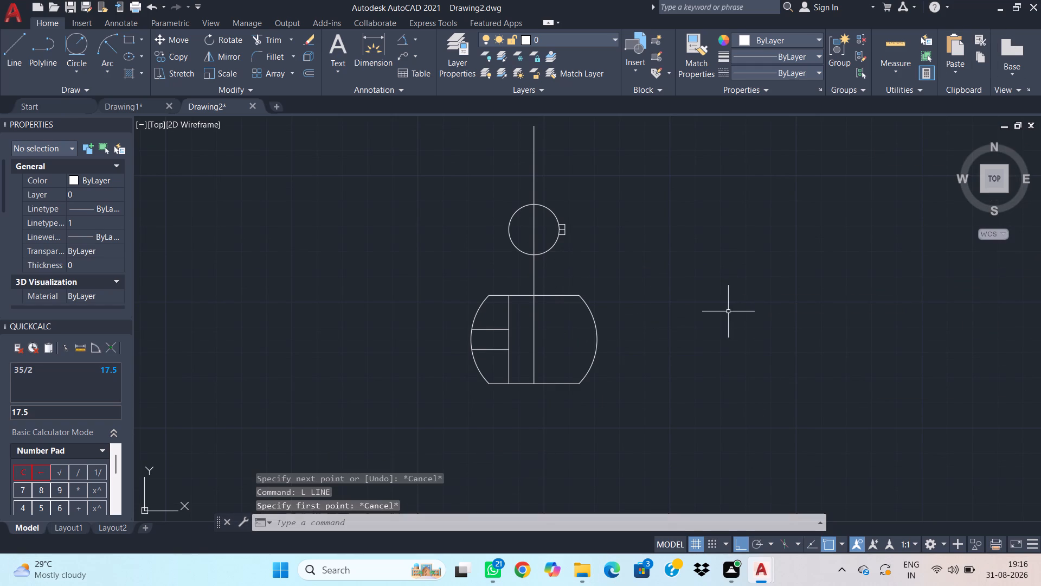
Draw two vertical lines from the lower inner and outer corners of the side tab down past the flat-sided figure.
key(l)
key(space)
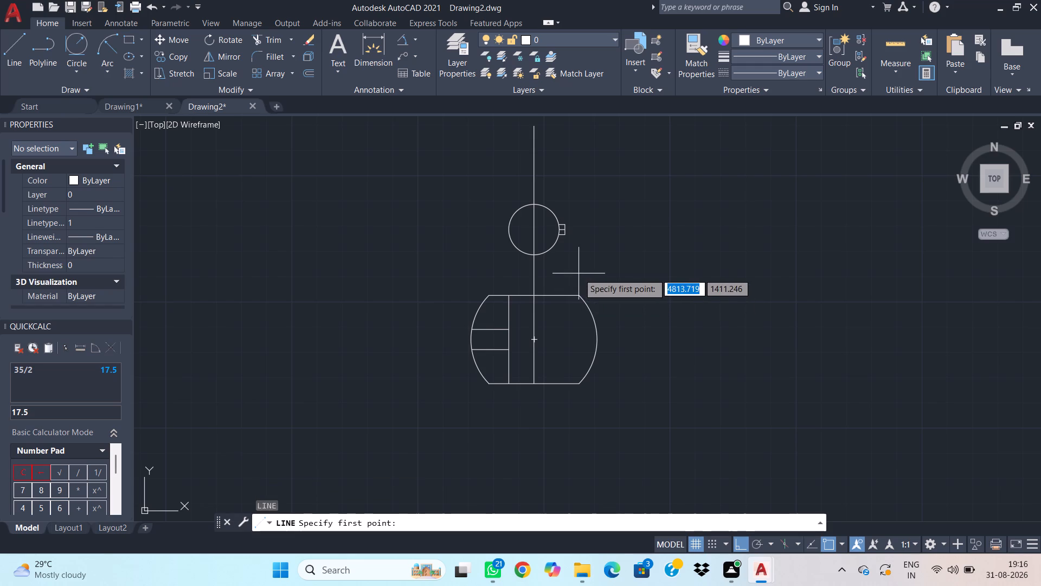
click(557, 236)
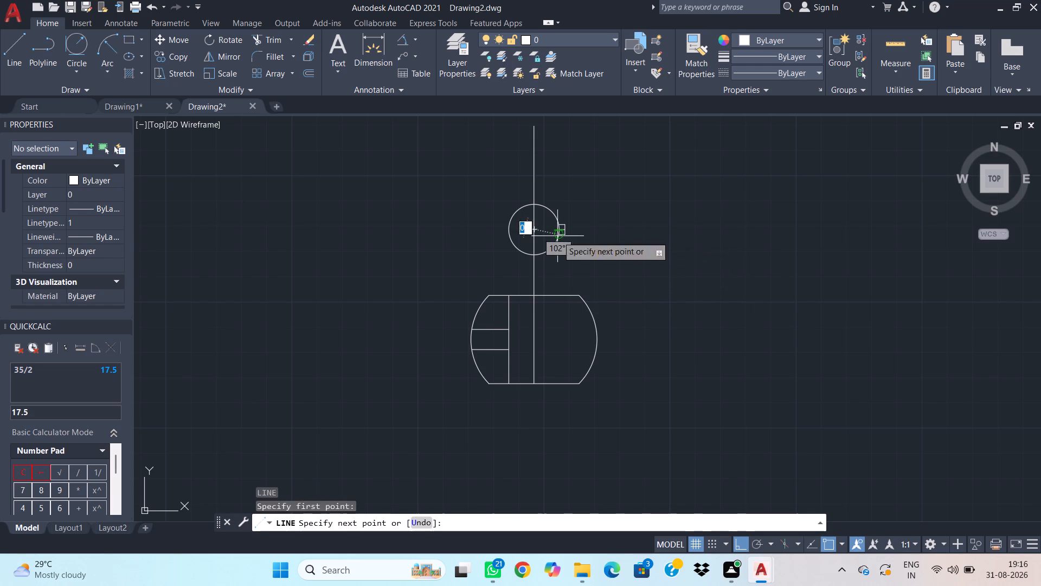
click(544, 444)
key(Escape)
key(space)
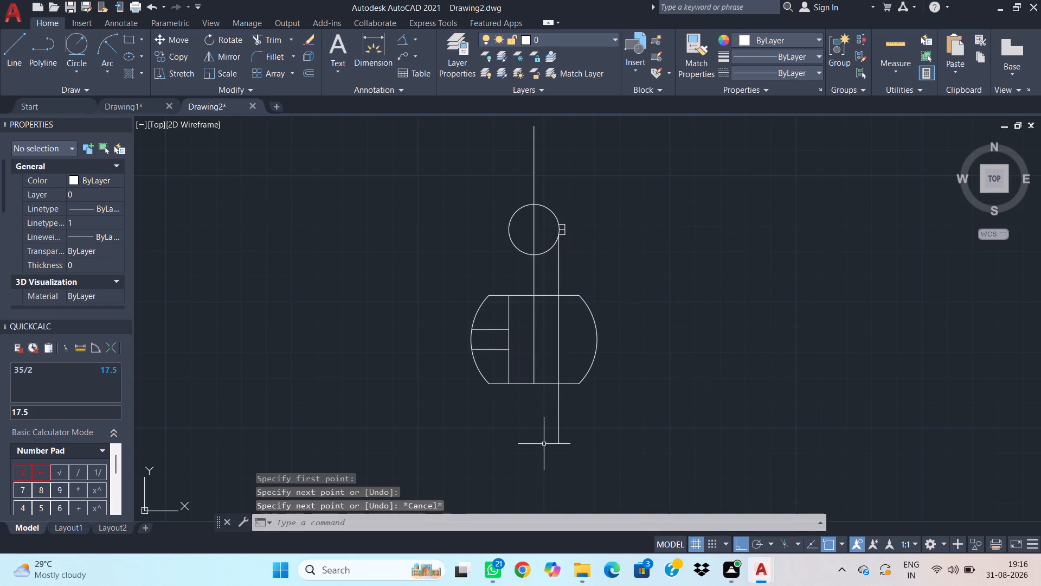
click(564, 235)
click(569, 445)
key(Escape)
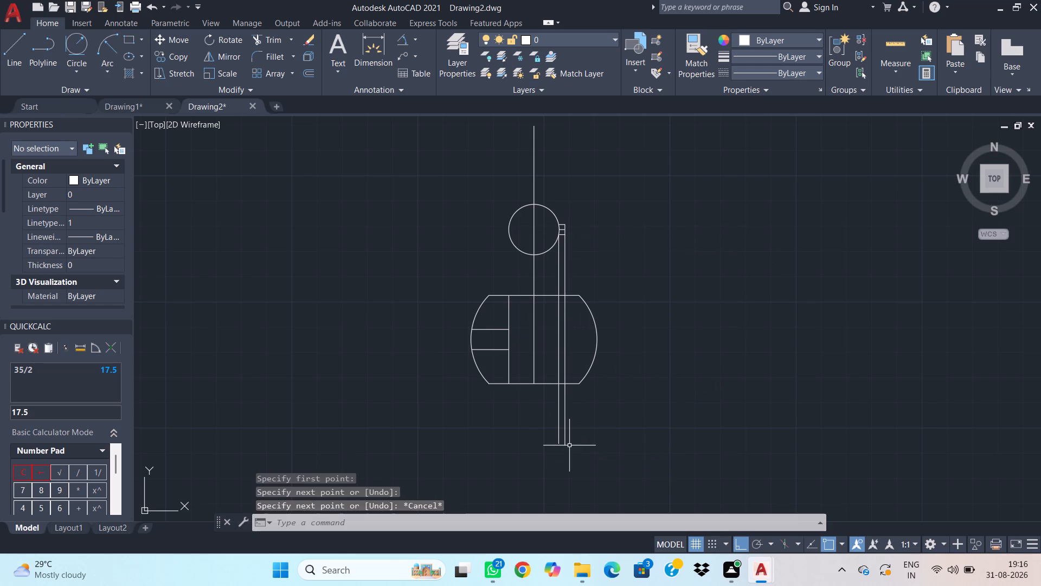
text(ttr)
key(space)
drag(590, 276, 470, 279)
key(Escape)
Trim the vertical lines between the two figures, above the small circle and below the flat-sided figure.
key(t)
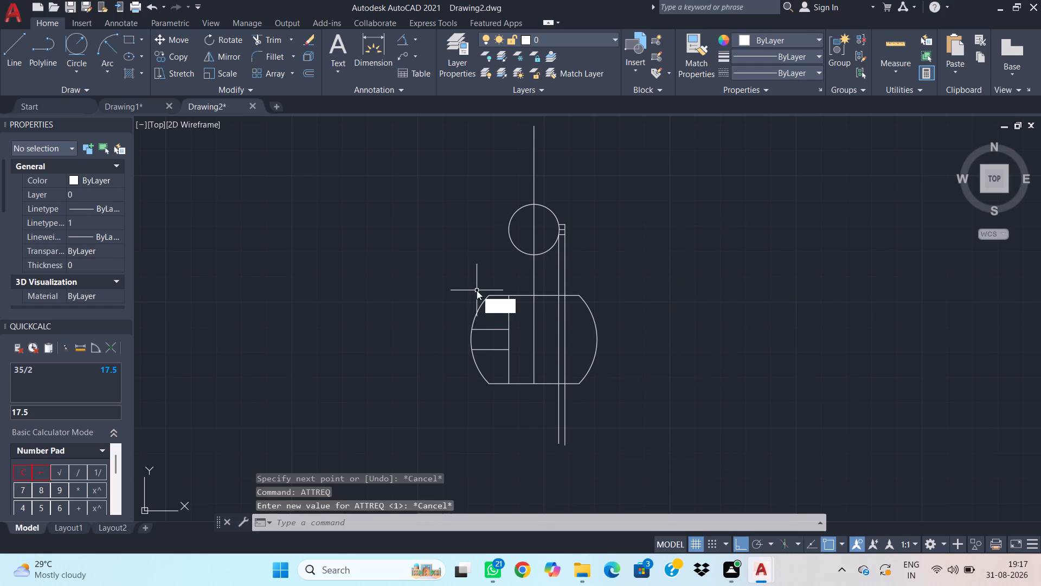
key(r)
key(space)
drag(571, 279, 451, 276)
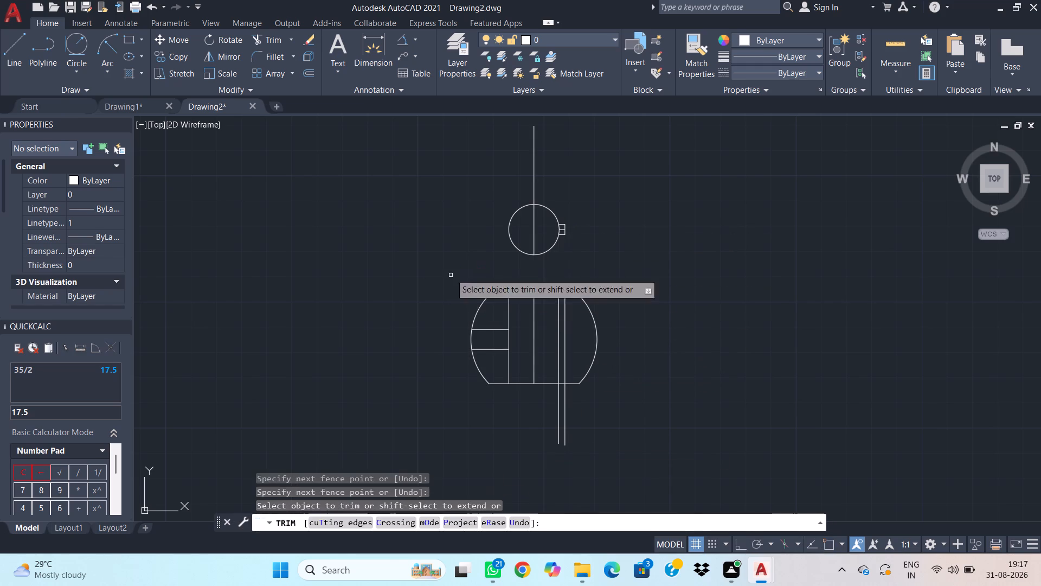
drag(660, 187, 343, 168)
middle_drag(616, 406, 680, 311)
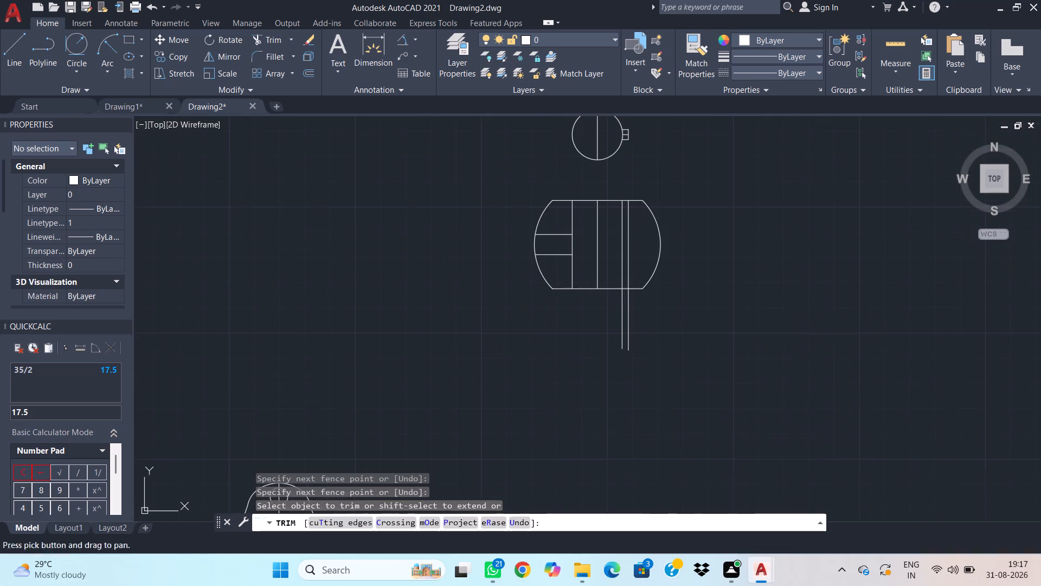
drag(695, 300, 405, 317)
key(Escape)
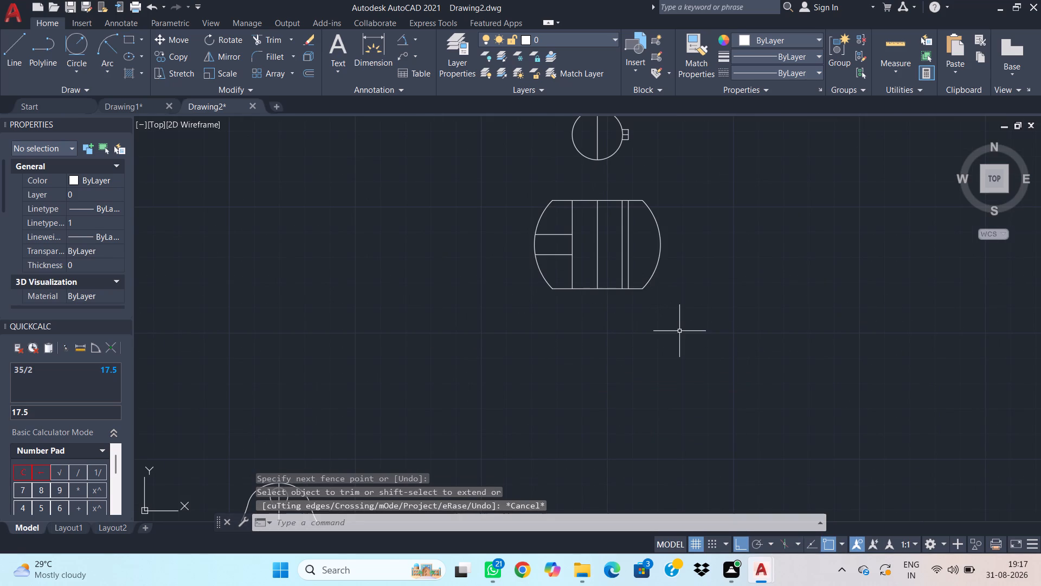
Delete the right-hand arc of the flat-sided figure.
click(671, 238)
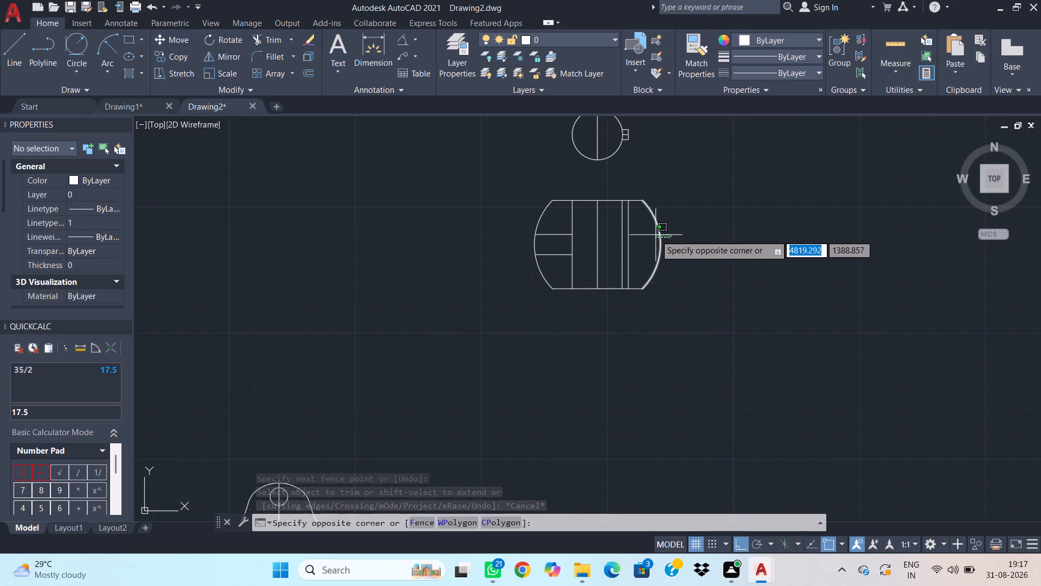
click(656, 235)
key(Delete)
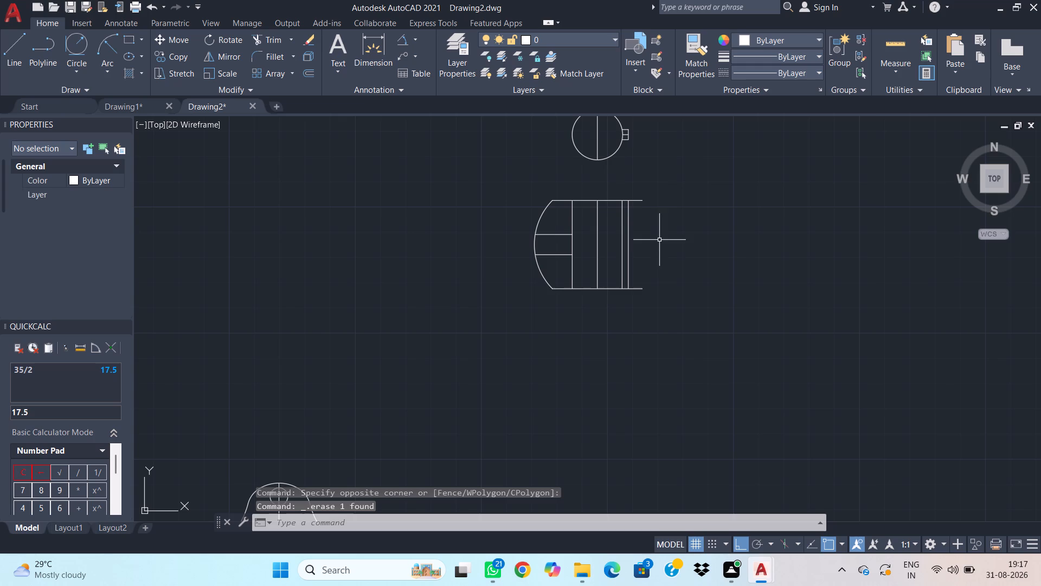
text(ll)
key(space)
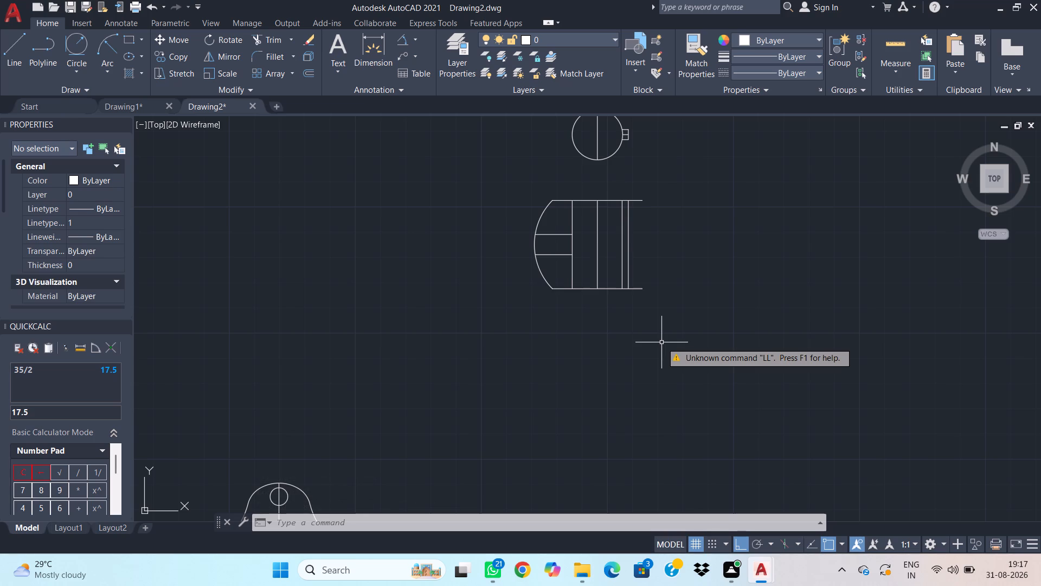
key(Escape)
Draw a horizontal line from the midpoint of the figure's central vertical line rightward beyond the open end.
text(l)
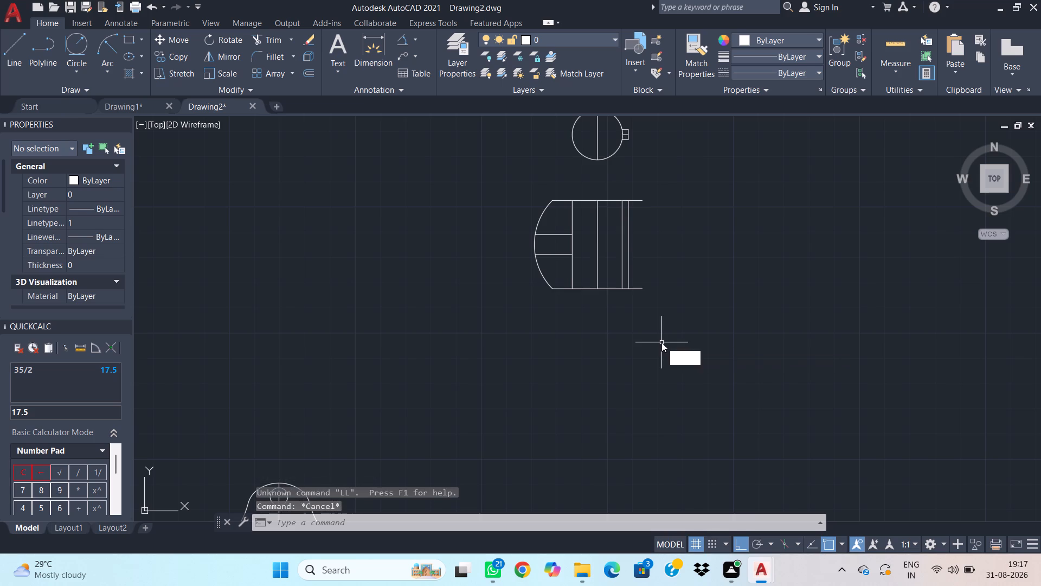
key(space)
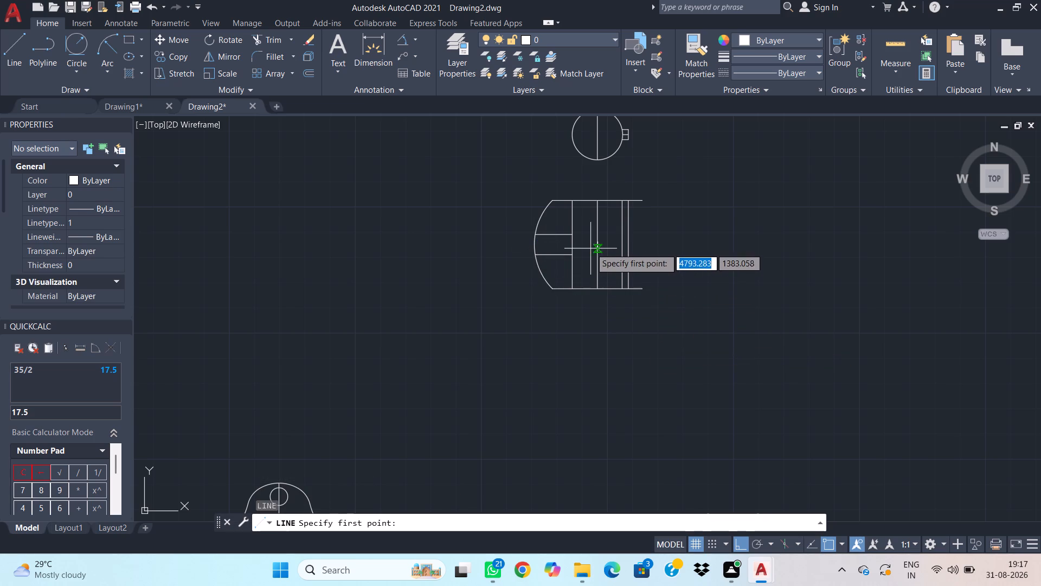
click(600, 244)
click(742, 267)
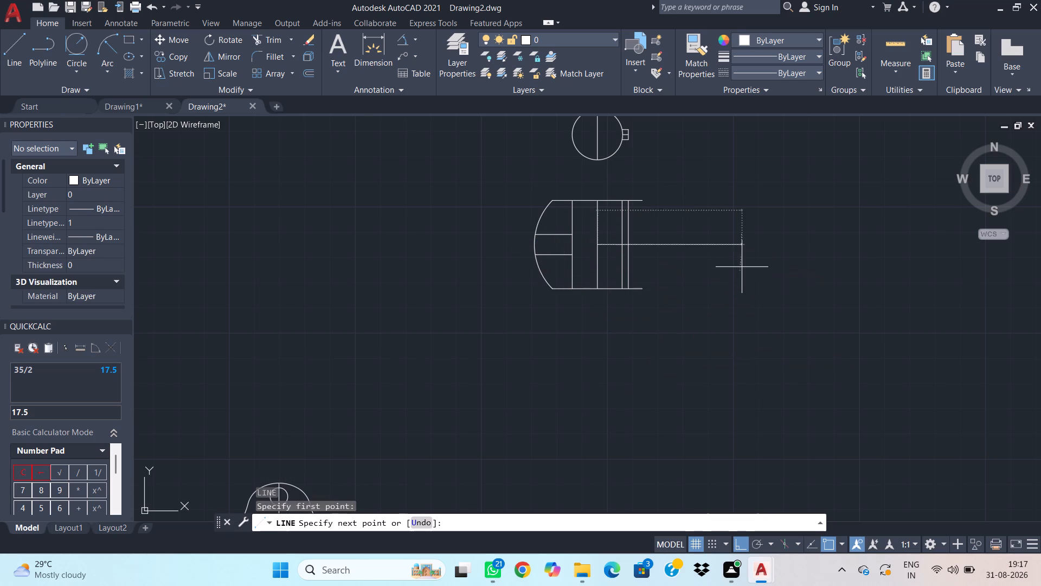
key(Escape)
Offset the horizontal centre line by 10 above and below.
click(695, 270)
click(693, 231)
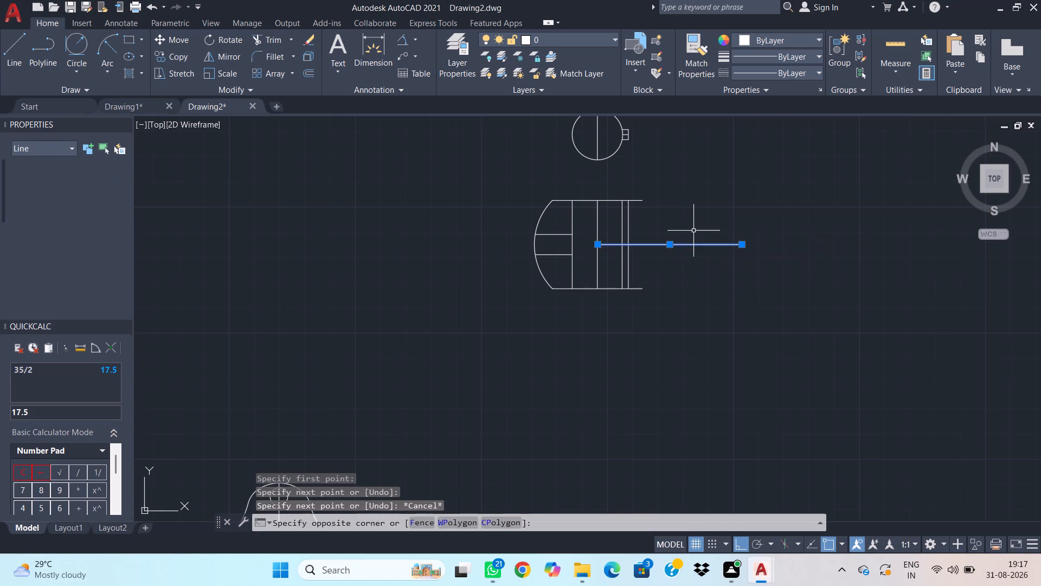
text(o)
key(space)
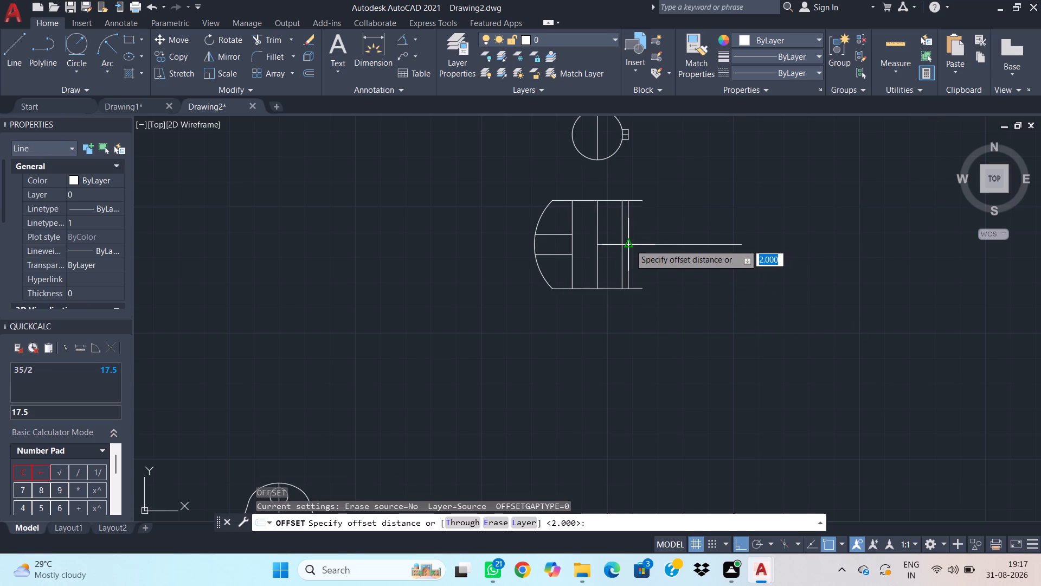
click(629, 244)
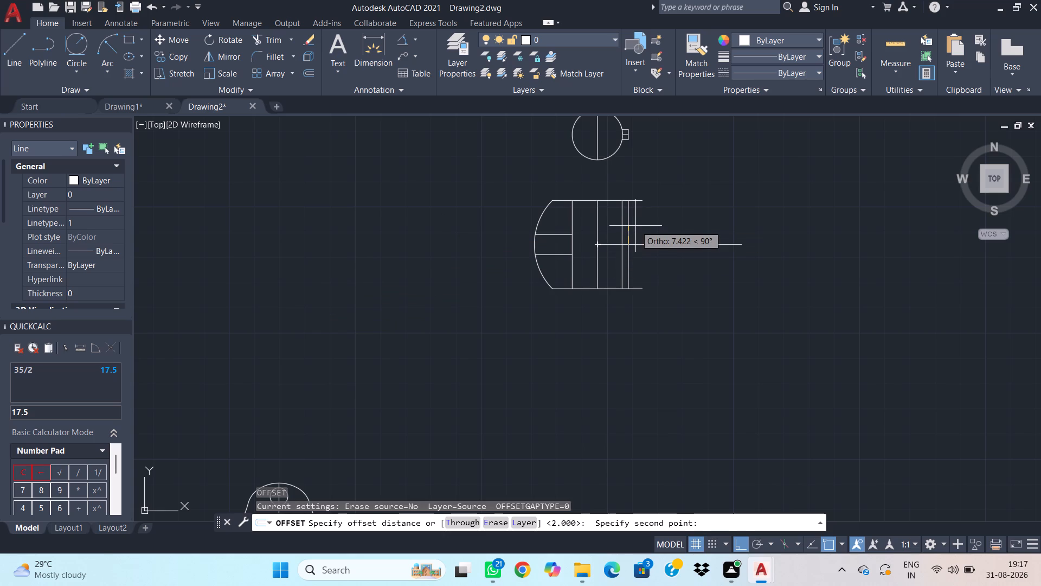
text(10)
key(Return)
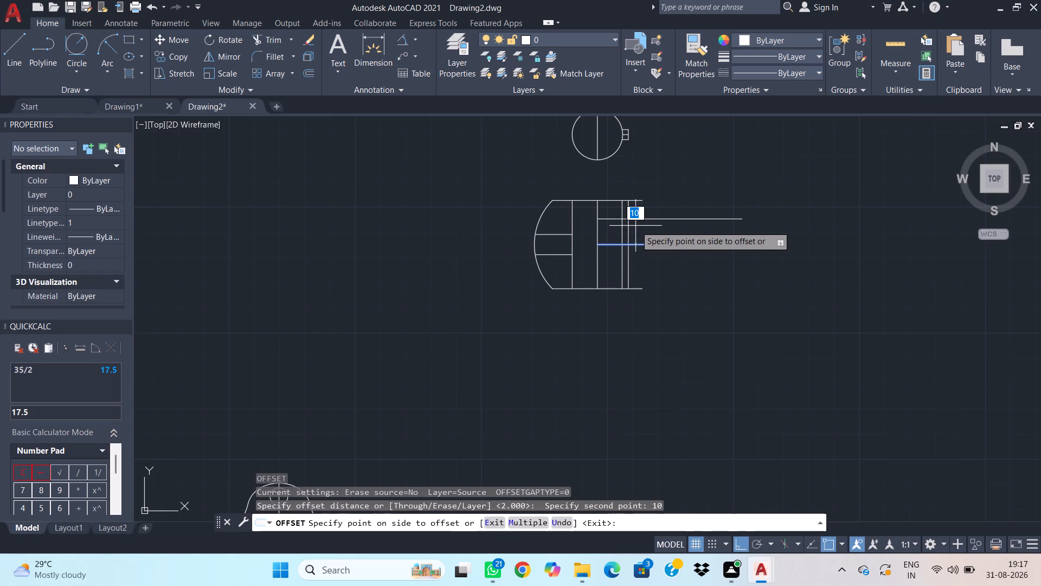
click(657, 223)
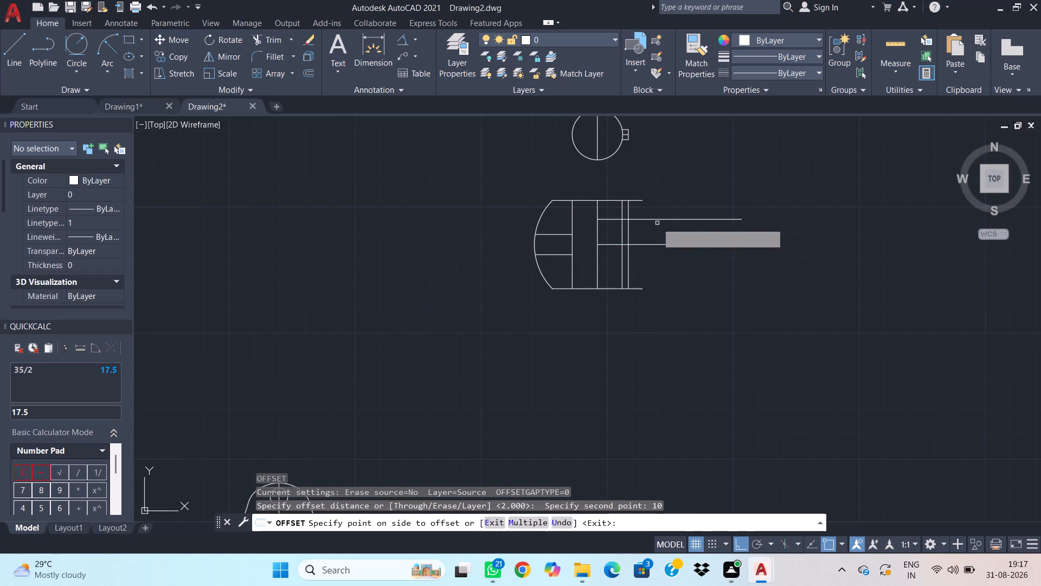
click(660, 244)
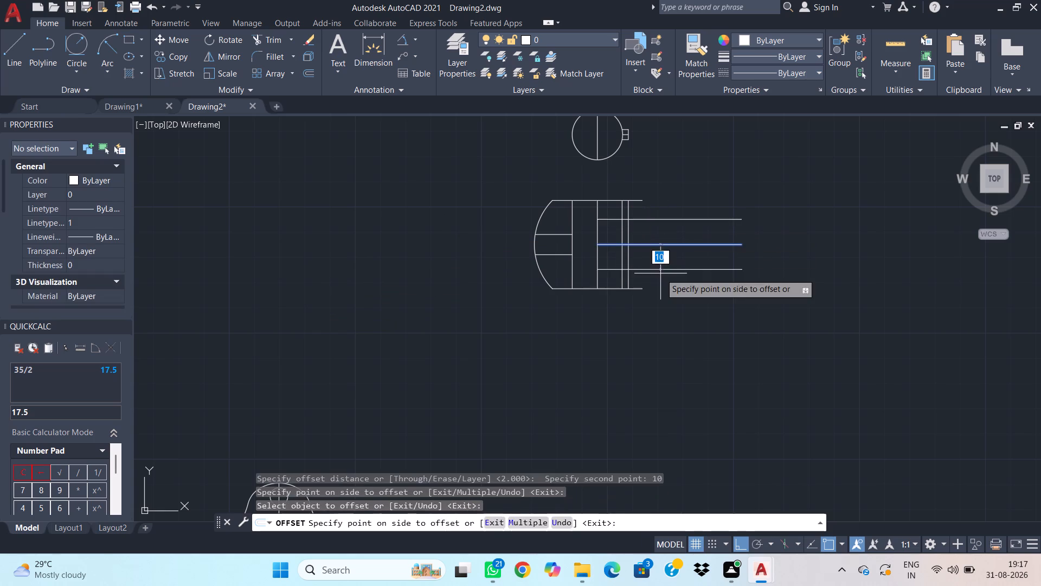
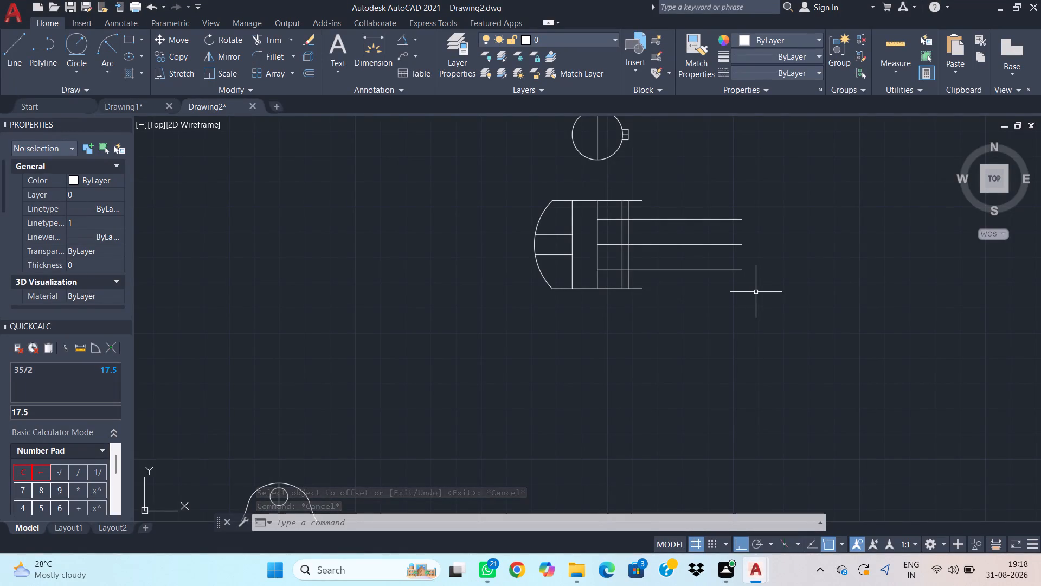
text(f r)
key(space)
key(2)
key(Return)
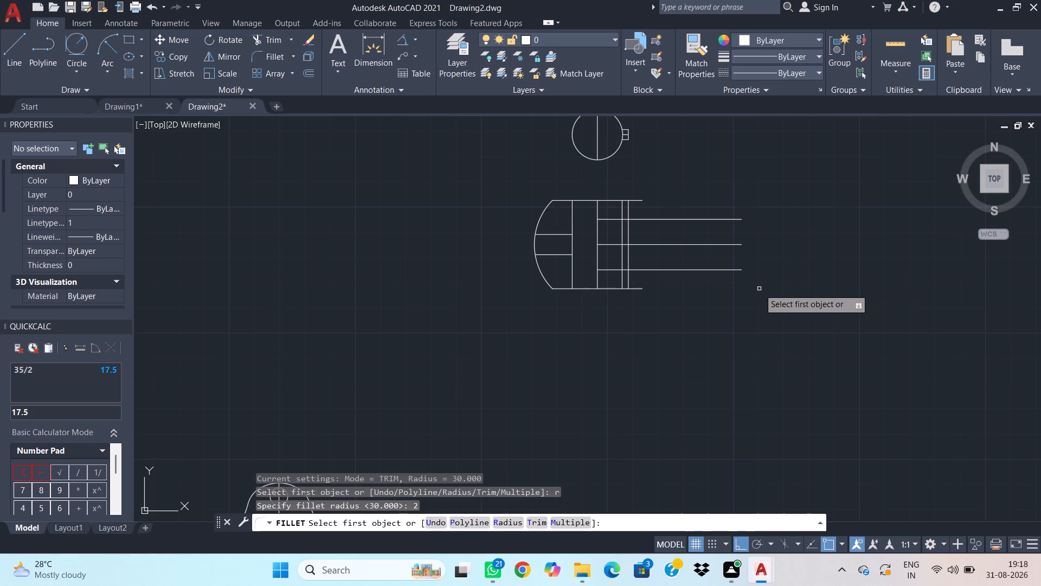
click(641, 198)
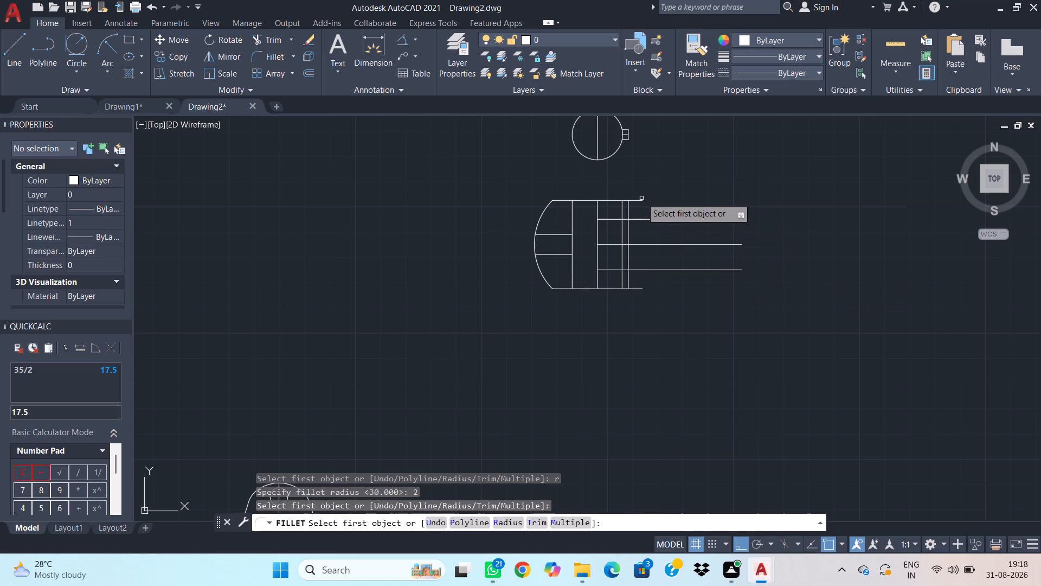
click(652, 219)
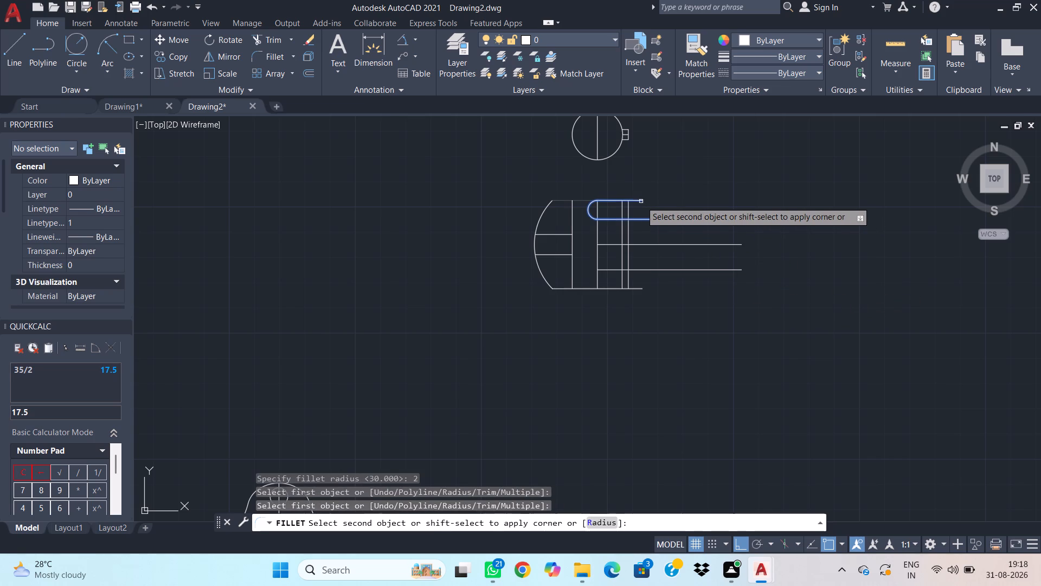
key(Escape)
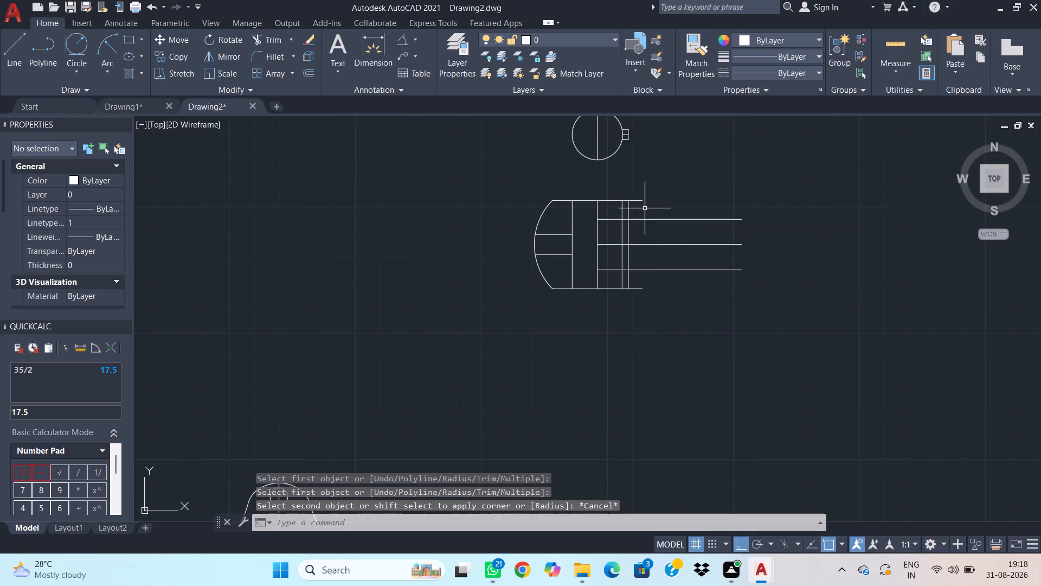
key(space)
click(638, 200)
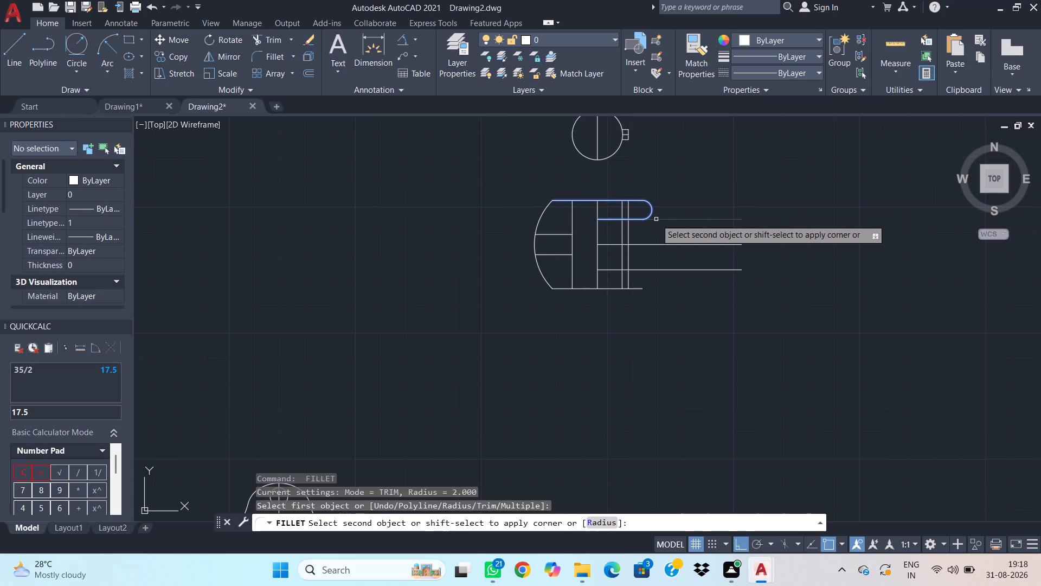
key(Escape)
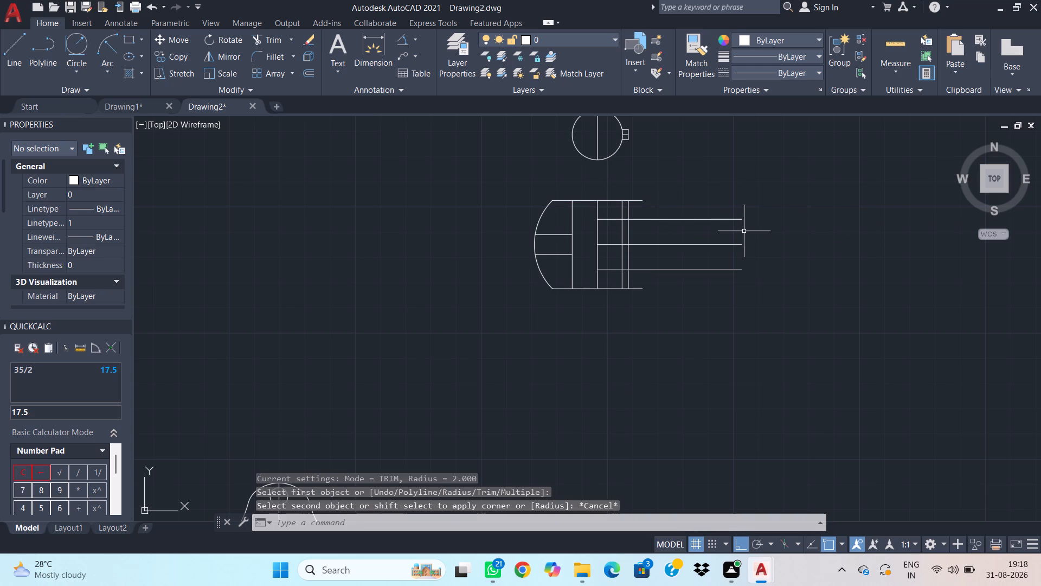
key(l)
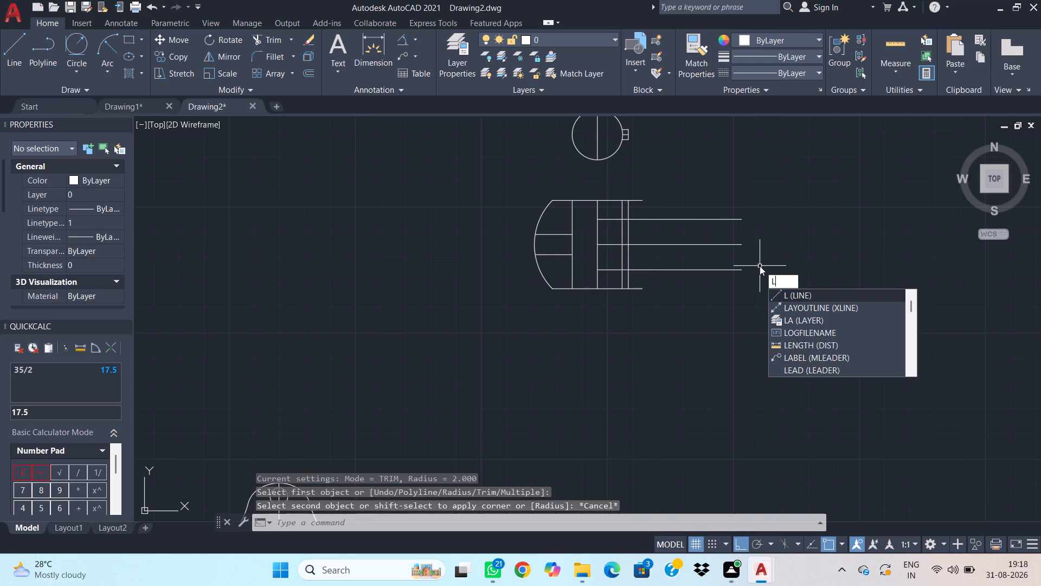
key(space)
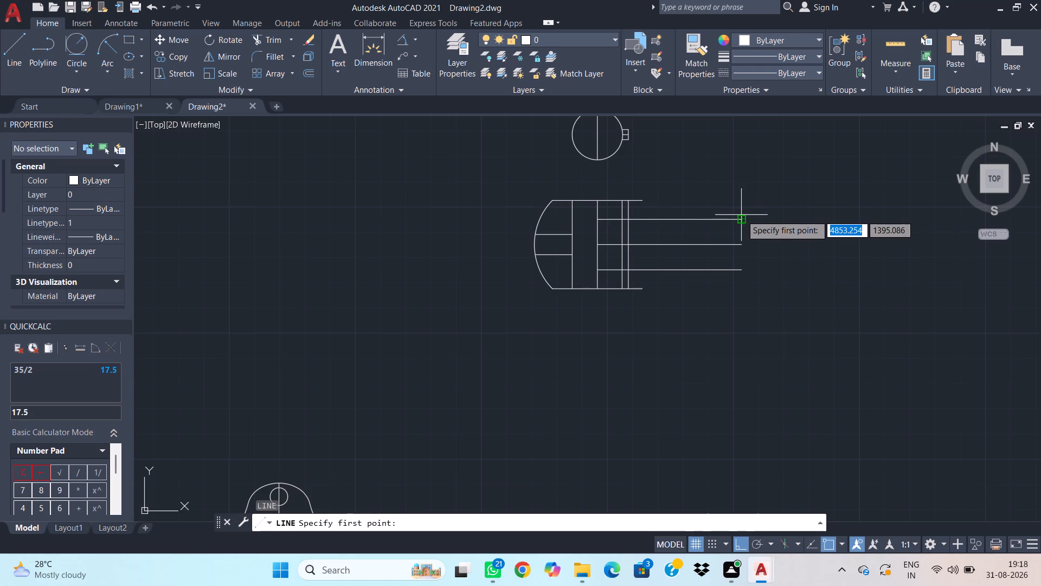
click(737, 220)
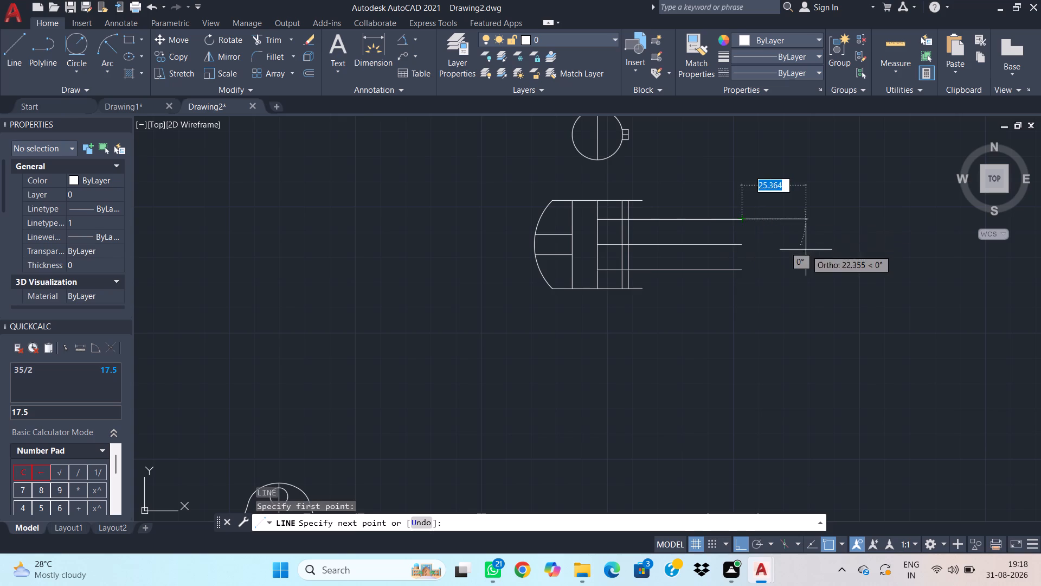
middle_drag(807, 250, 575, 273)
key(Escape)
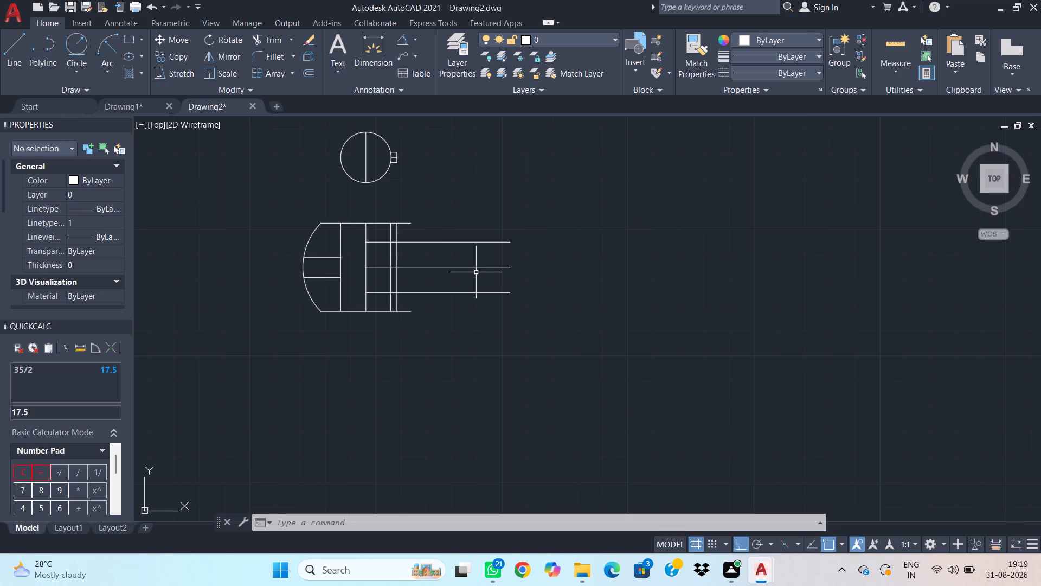
Trim the three horizontal lines inside the figure so they start at its rightmost full-height vertical line.
text(tr)
key(space)
scroll(416, 266, up, 2)
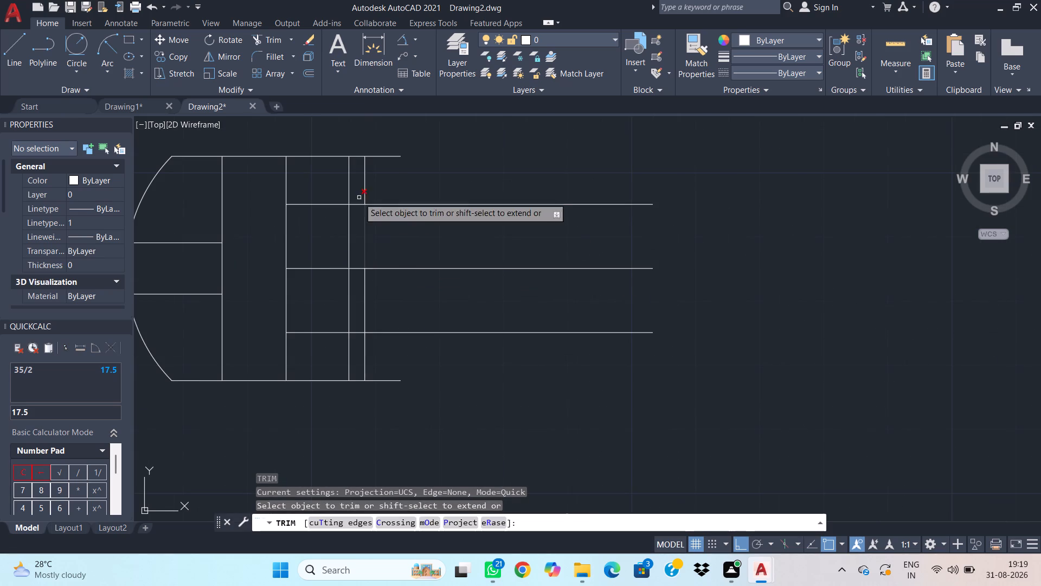
click(354, 203)
click(336, 203)
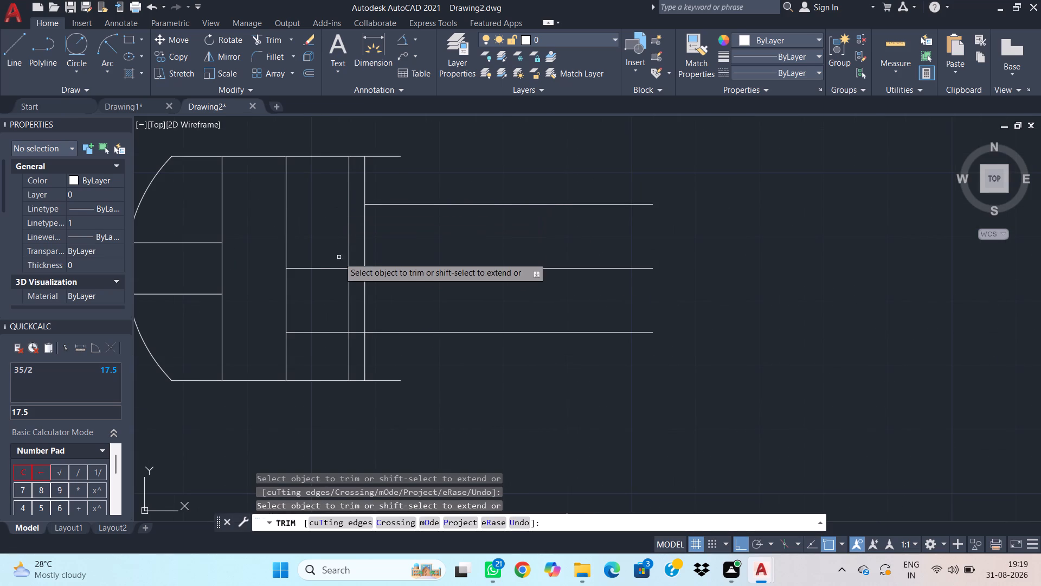
click(340, 268)
click(363, 268)
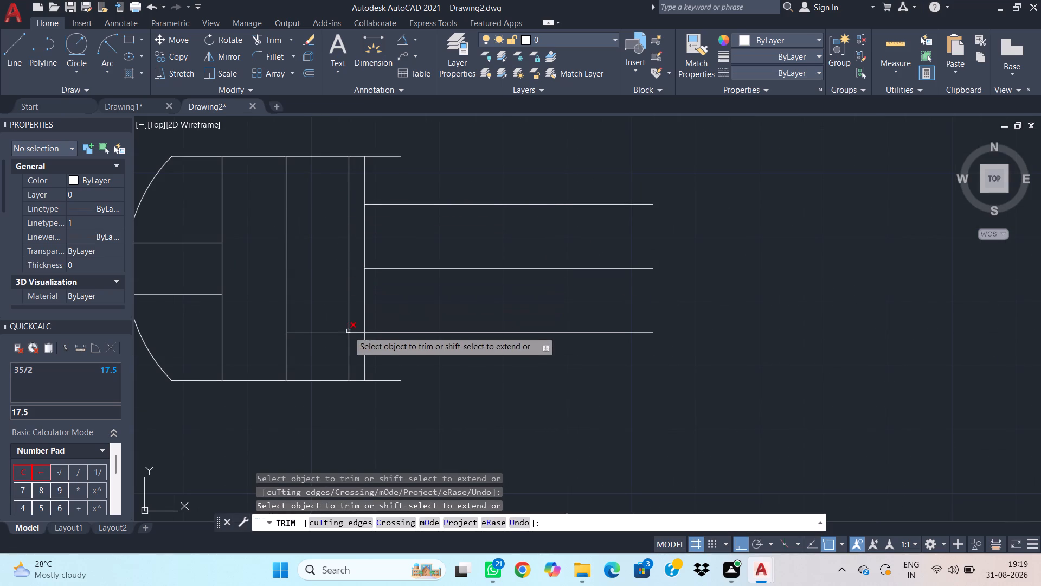
click(356, 333)
click(315, 331)
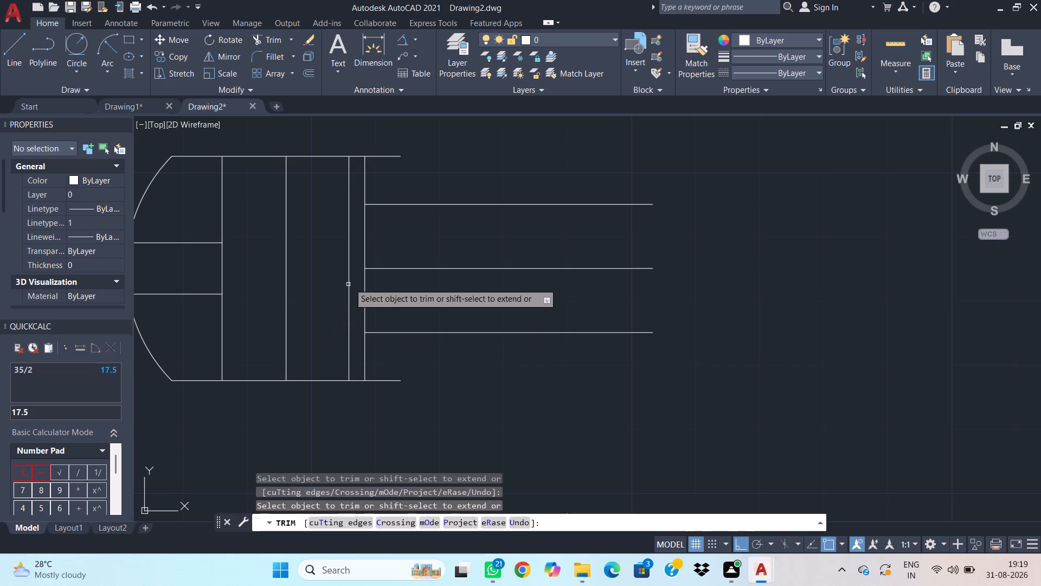
key(Escape)
Delete the middle horizontal line of the three extending right from the figure.
drag(664, 290, 660, 283)
click(644, 259)
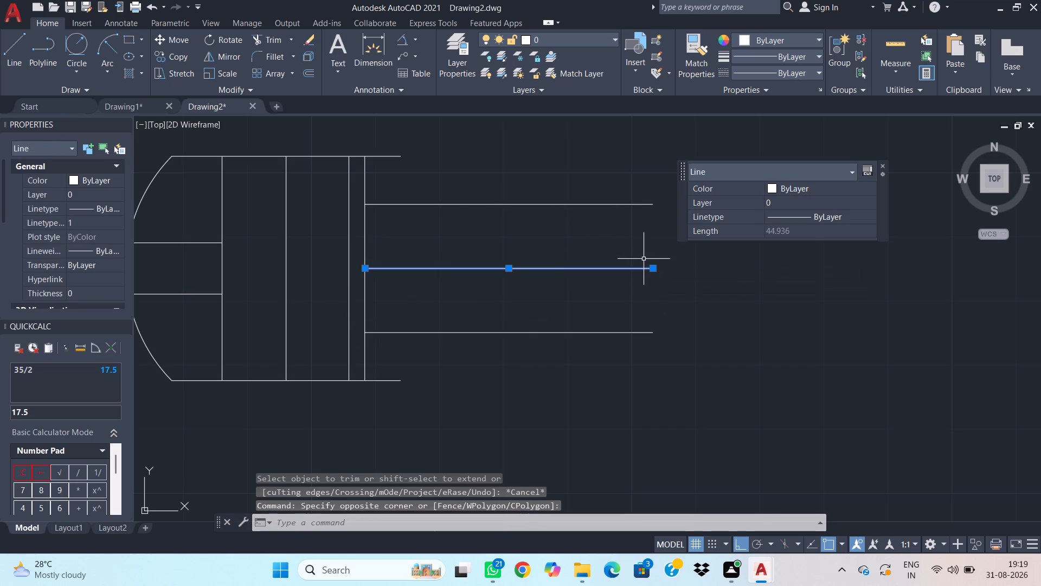
key(Delete)
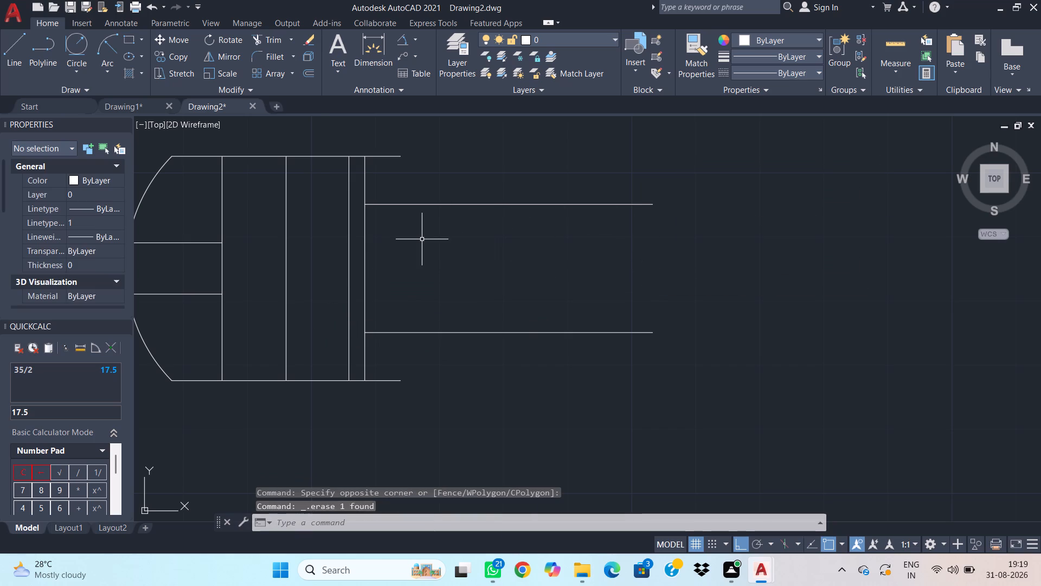
Draw a vertical line from the right end of the figure's top edge down to the upper horizontal shaft line.
text(l)
key(space)
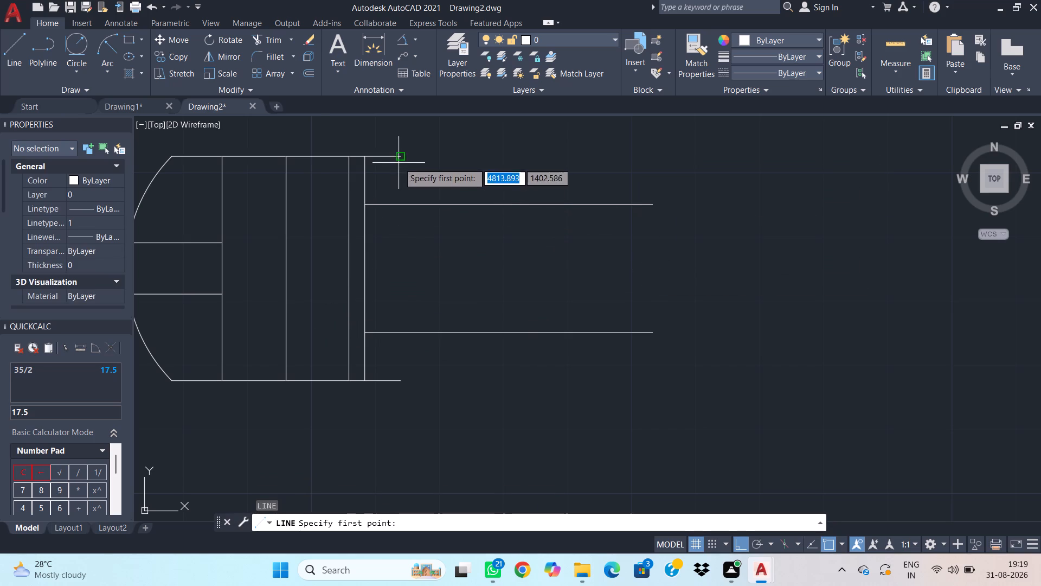
click(399, 155)
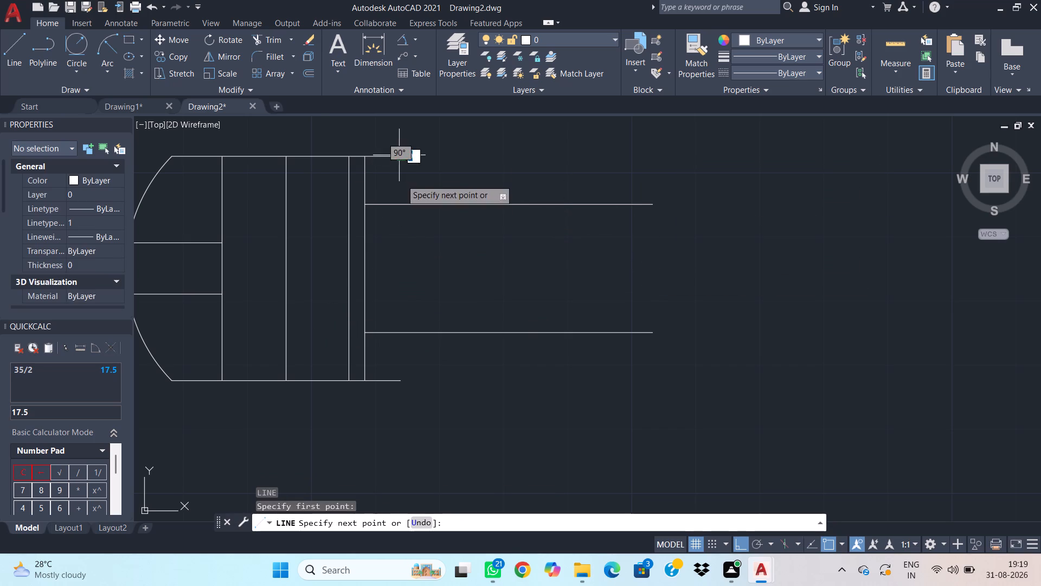
click(403, 203)
key(Escape)
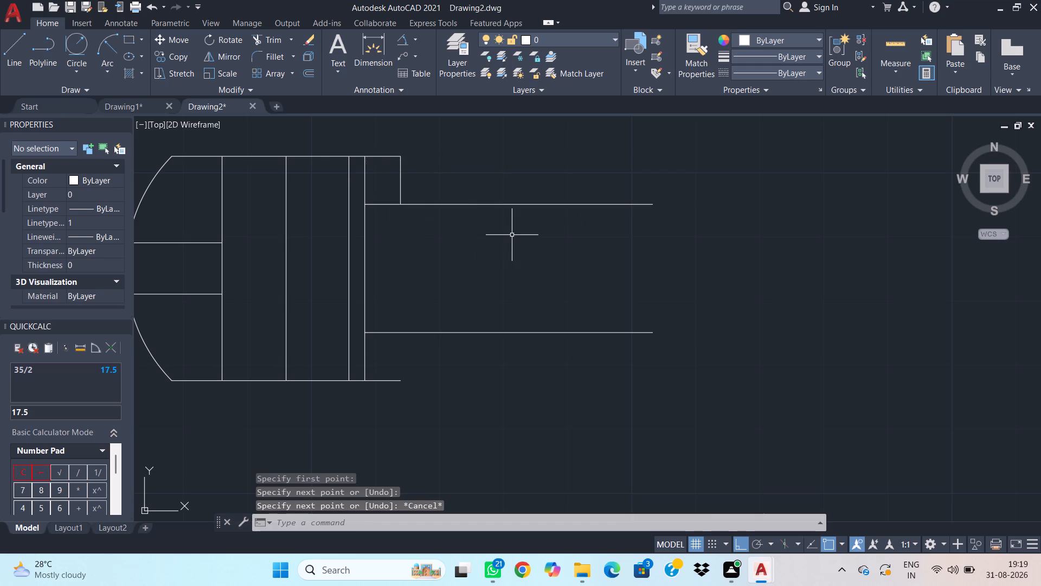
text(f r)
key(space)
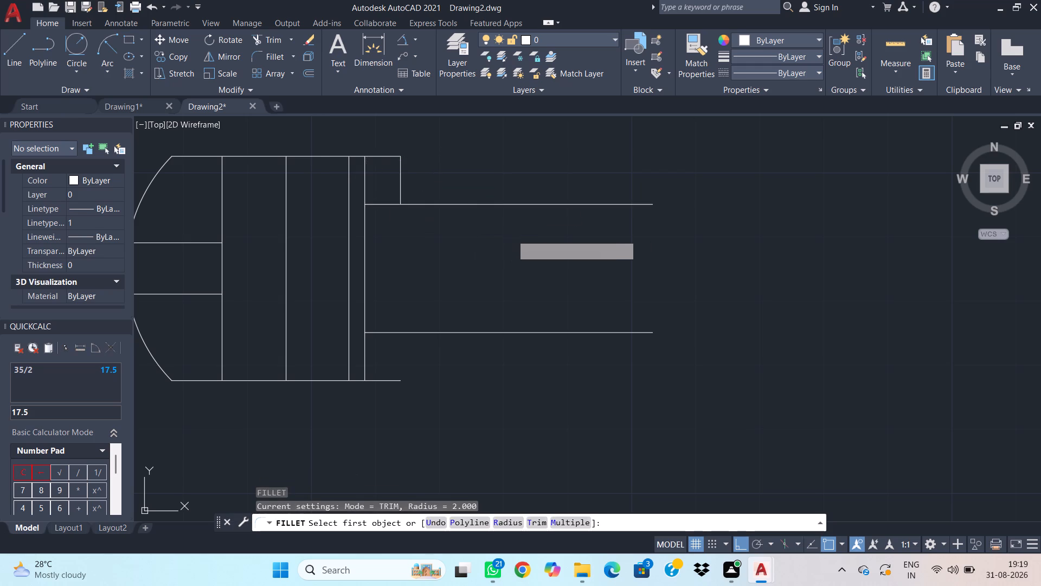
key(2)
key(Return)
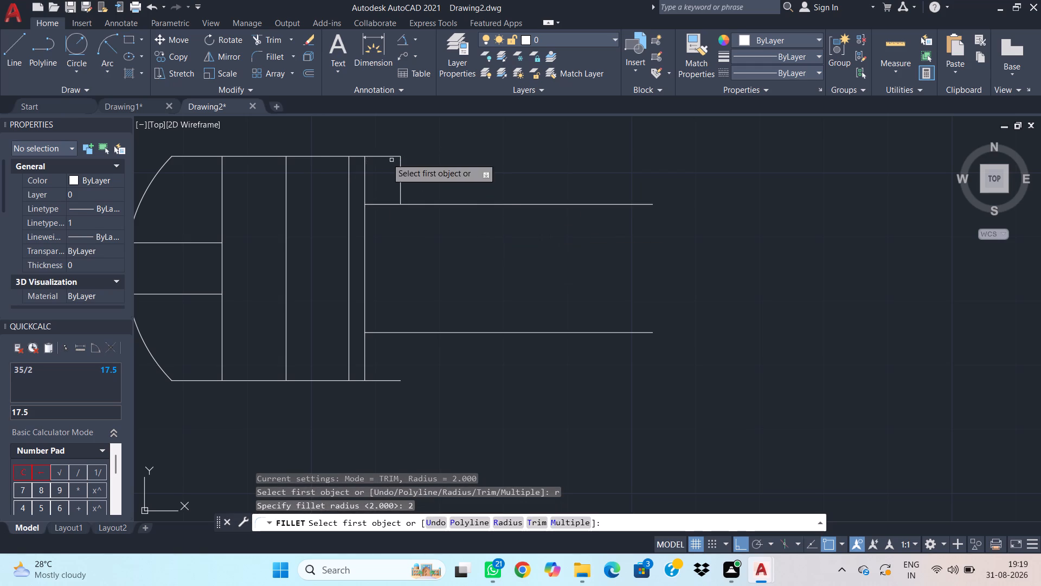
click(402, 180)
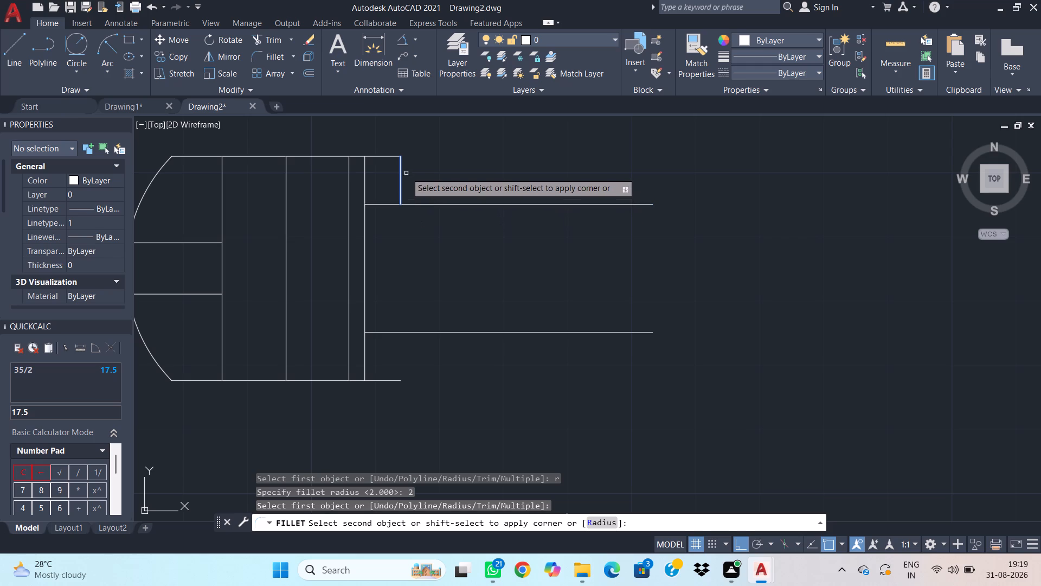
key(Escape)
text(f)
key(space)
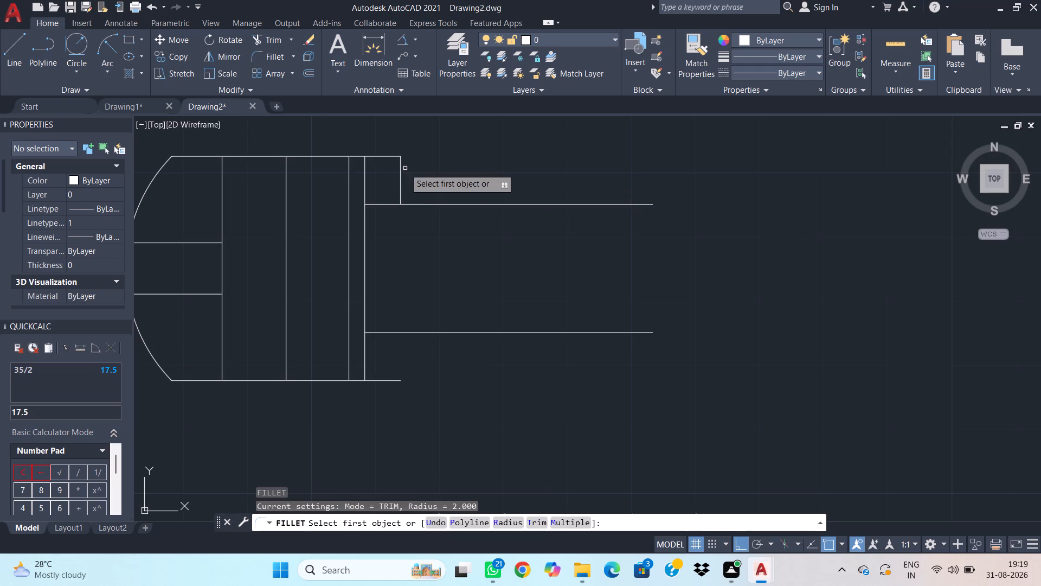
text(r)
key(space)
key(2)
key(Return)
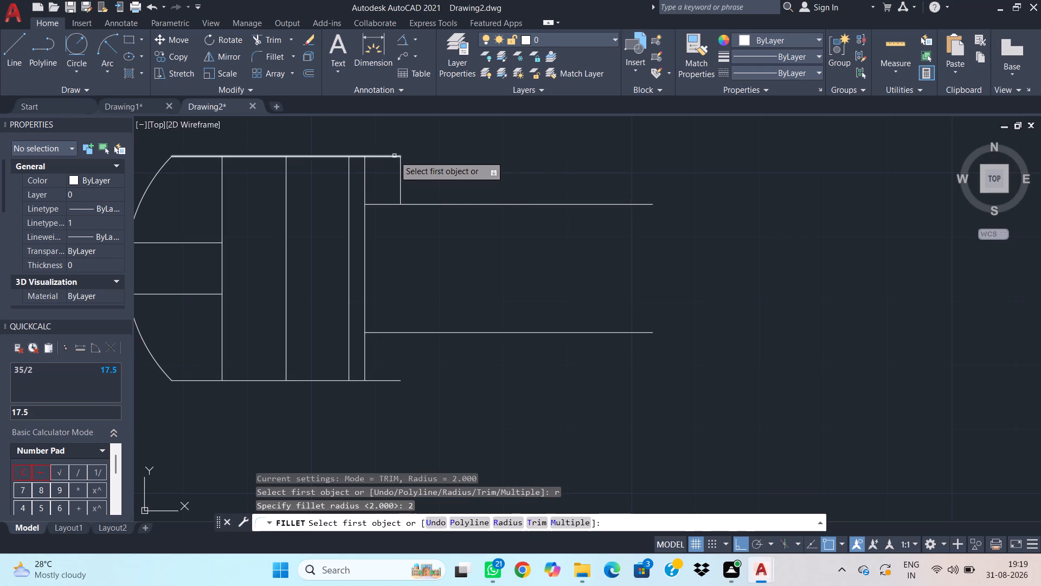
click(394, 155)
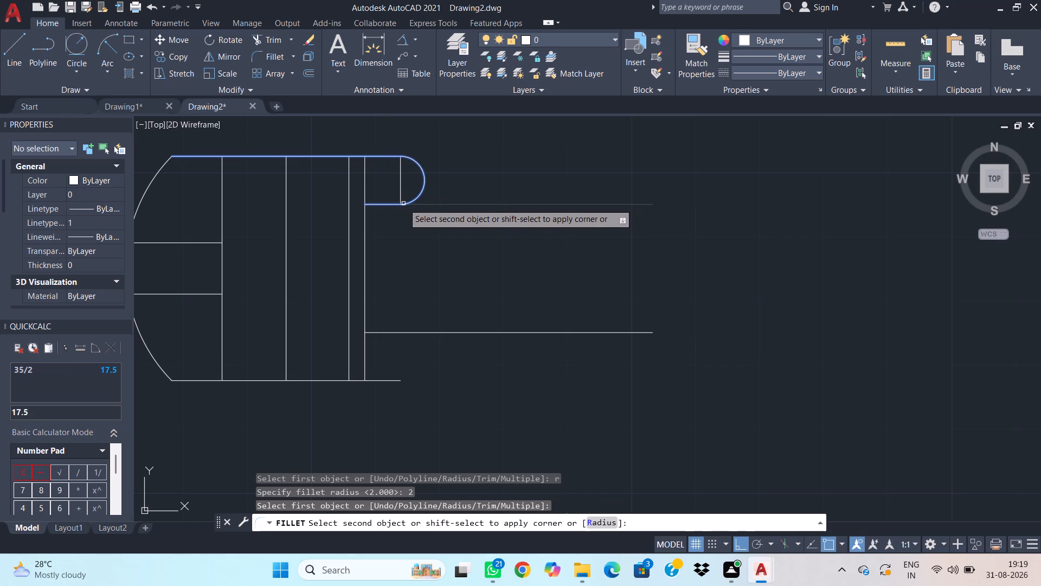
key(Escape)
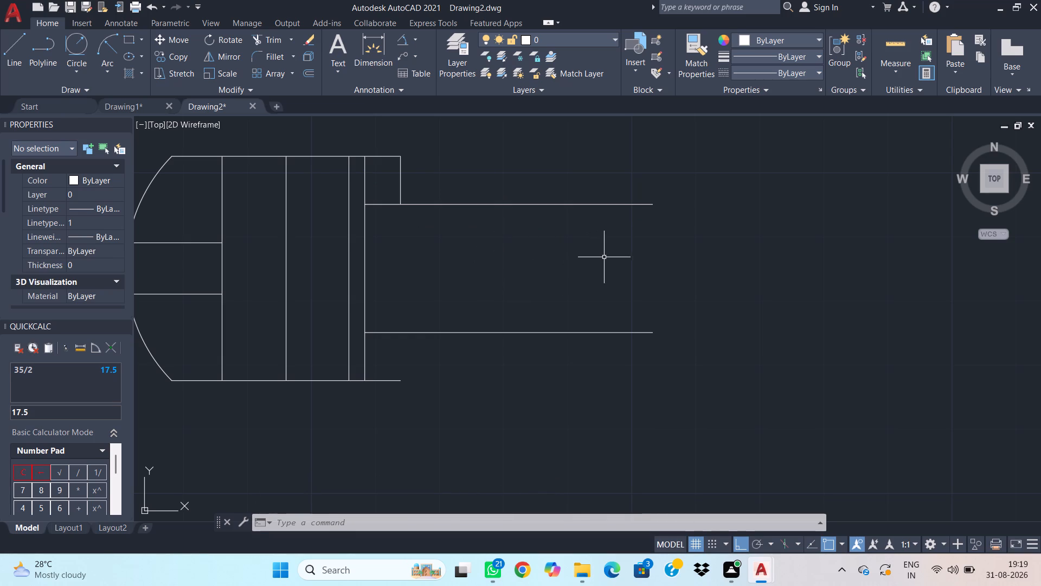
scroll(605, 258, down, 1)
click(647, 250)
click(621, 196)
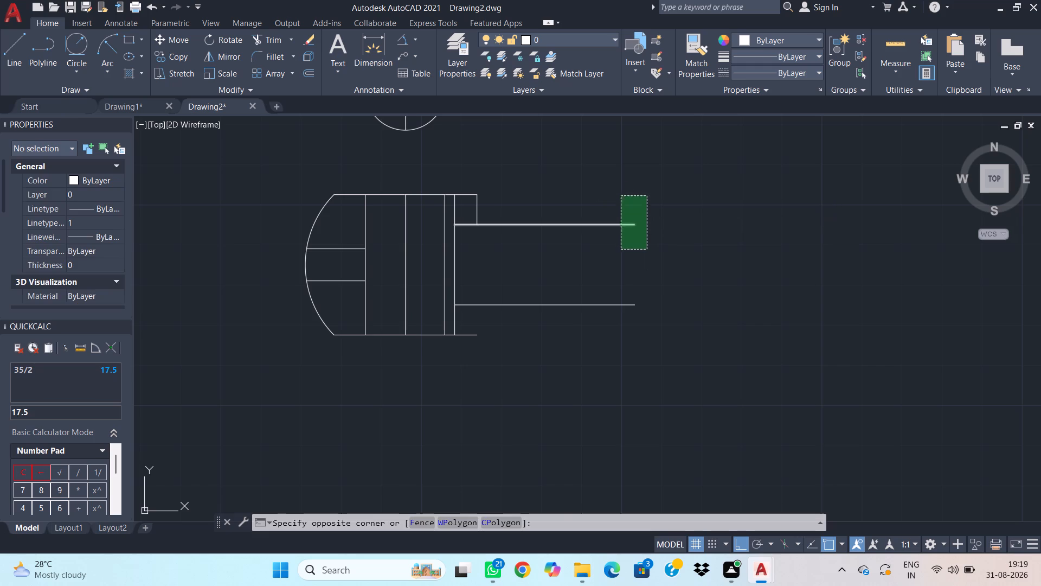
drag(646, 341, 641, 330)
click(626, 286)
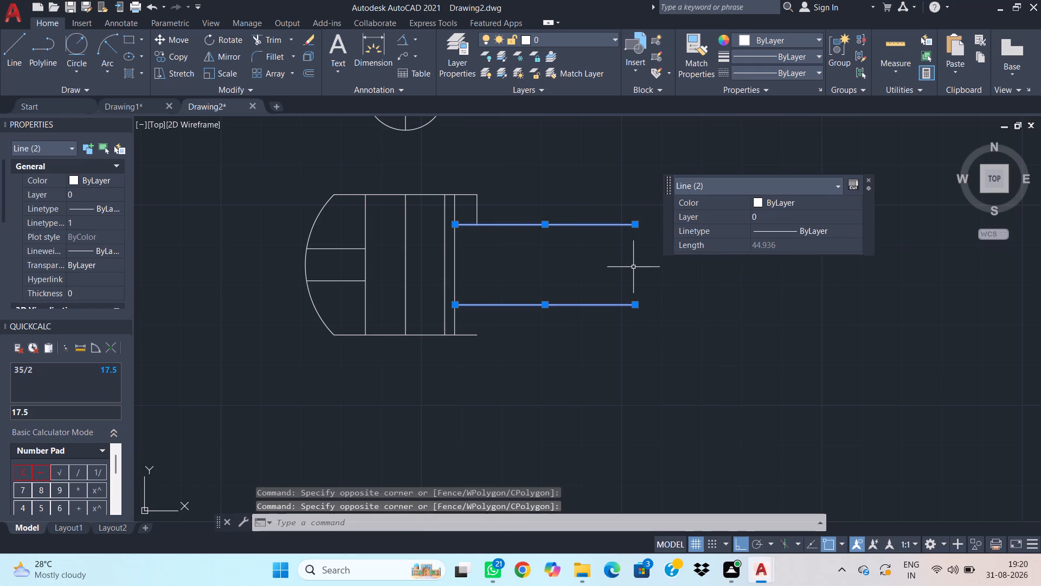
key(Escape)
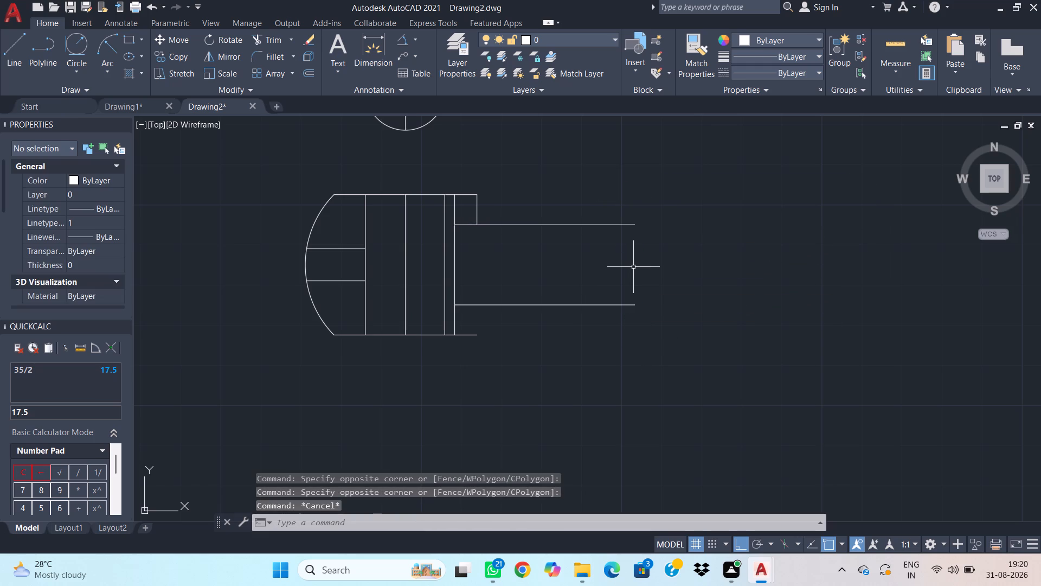
Draw a horizontal line 50 long rightward from the right end of the upper shaft line.
text(l)
key(space)
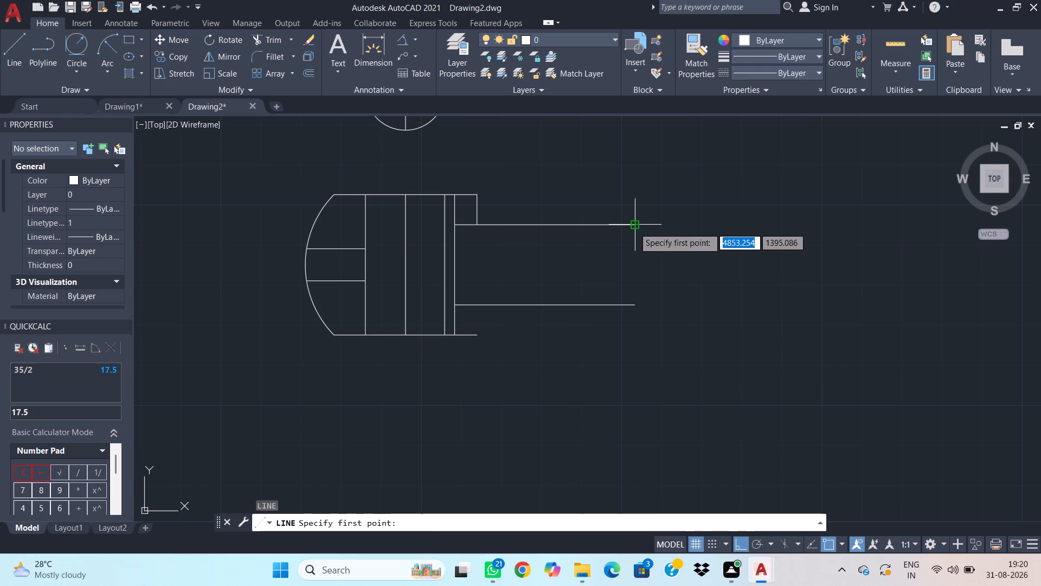
click(634, 227)
scroll(748, 234, down, 2)
middle_drag(764, 228, 699, 246)
scroll(717, 244, down, 1)
scroll(717, 244, up, 1)
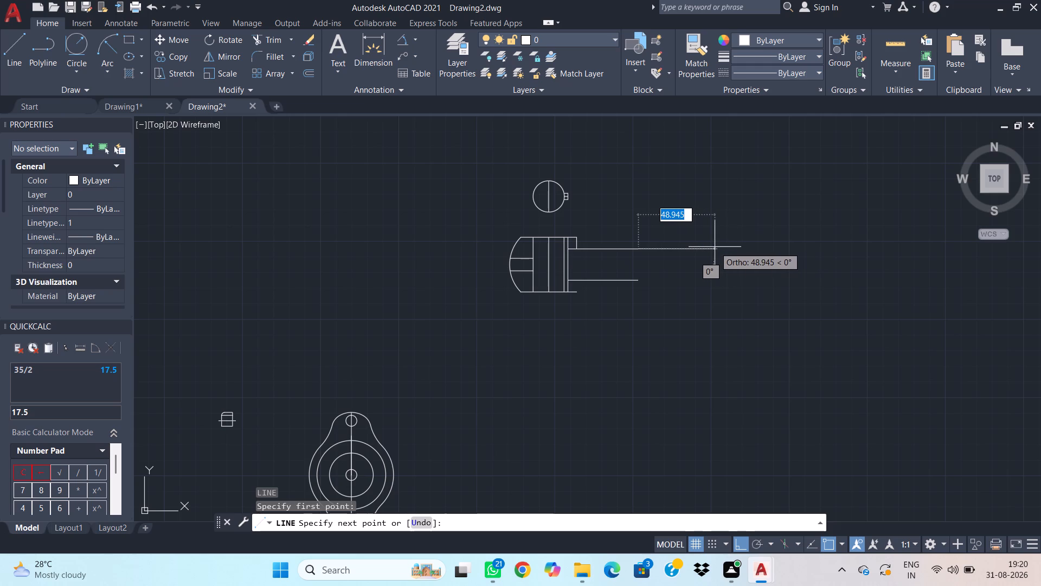
text(50)
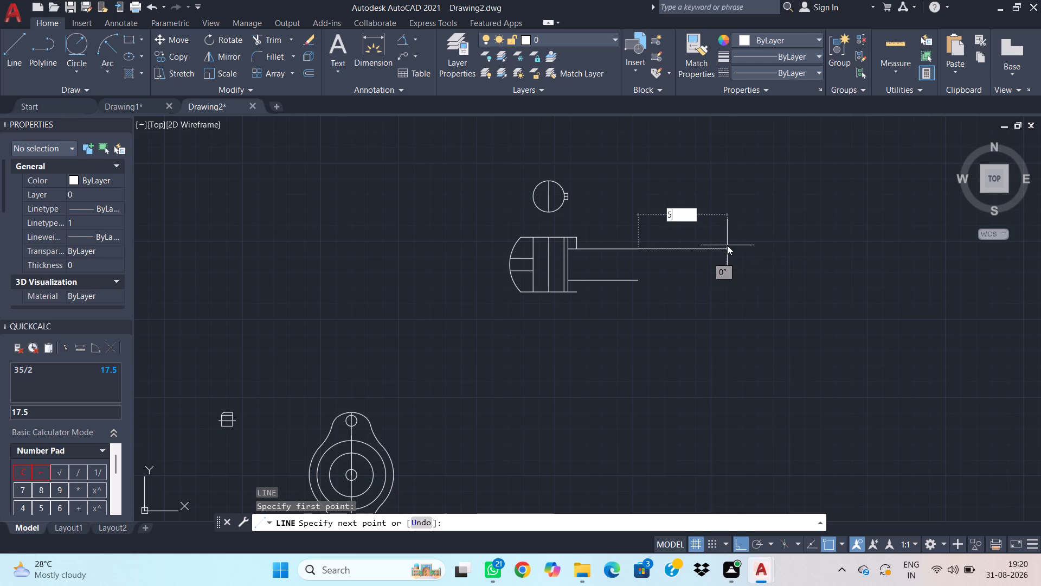
key(Return)
key(Escape)
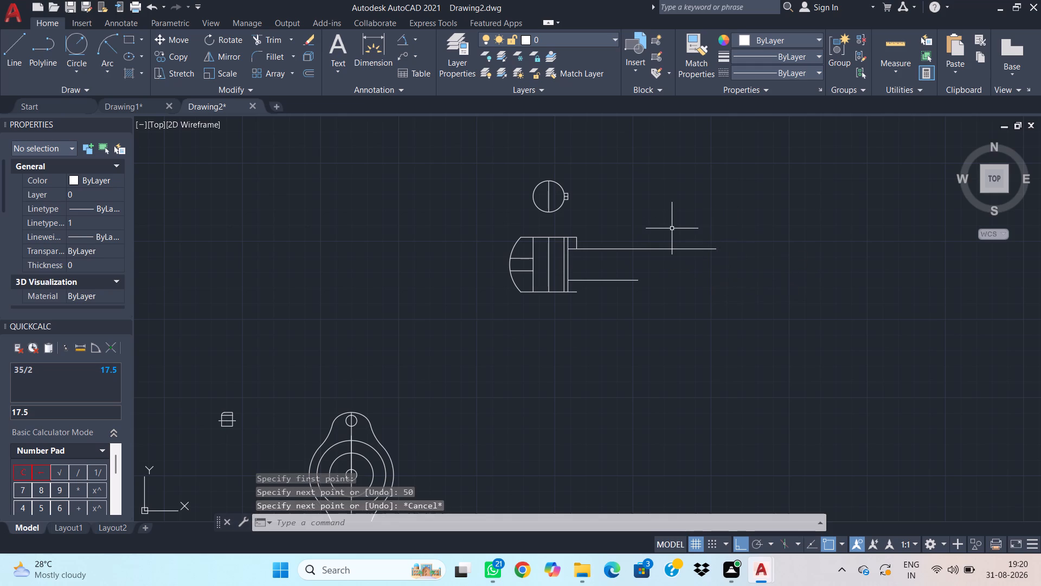
Measure the full length of the upper shaft line from the figure's rightmost full-height vertical line to its right end.
text(dim)
key(space)
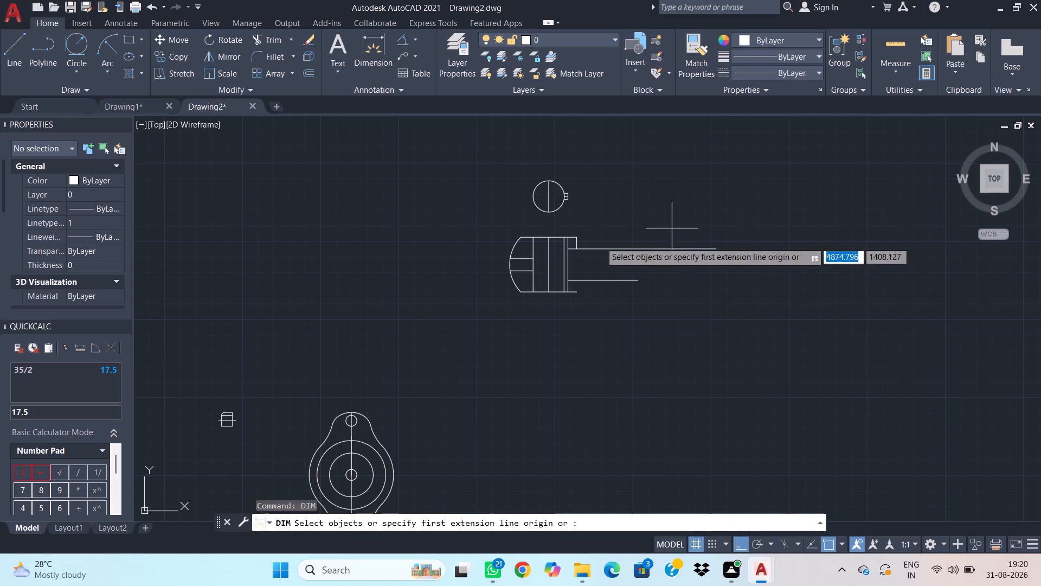
click(569, 247)
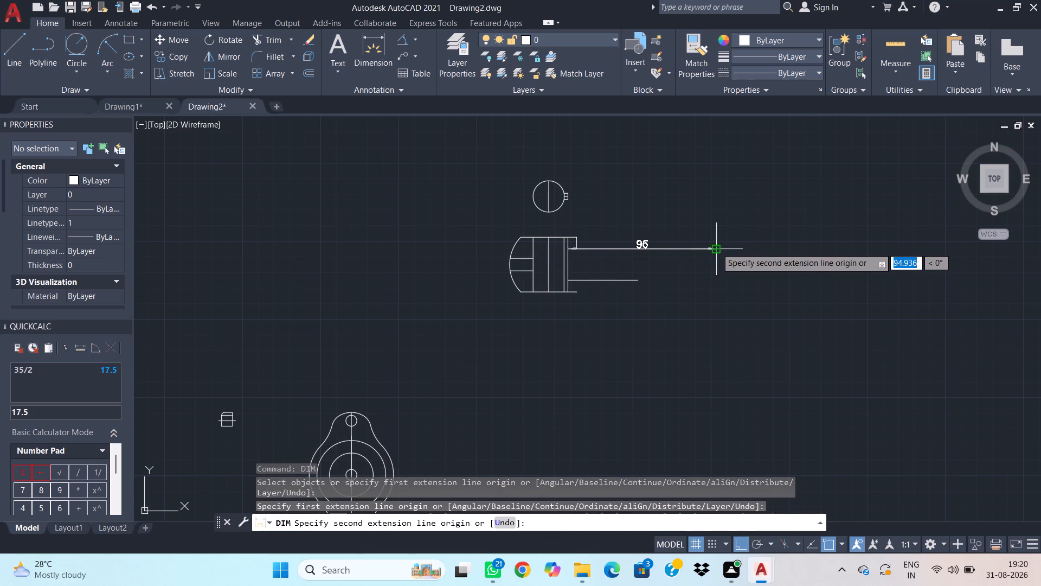
key(Escape)
From the upper shaft line's right end, draw a step 4 down, continuing horizontally rightward about 58.
scroll(701, 251, up, 2)
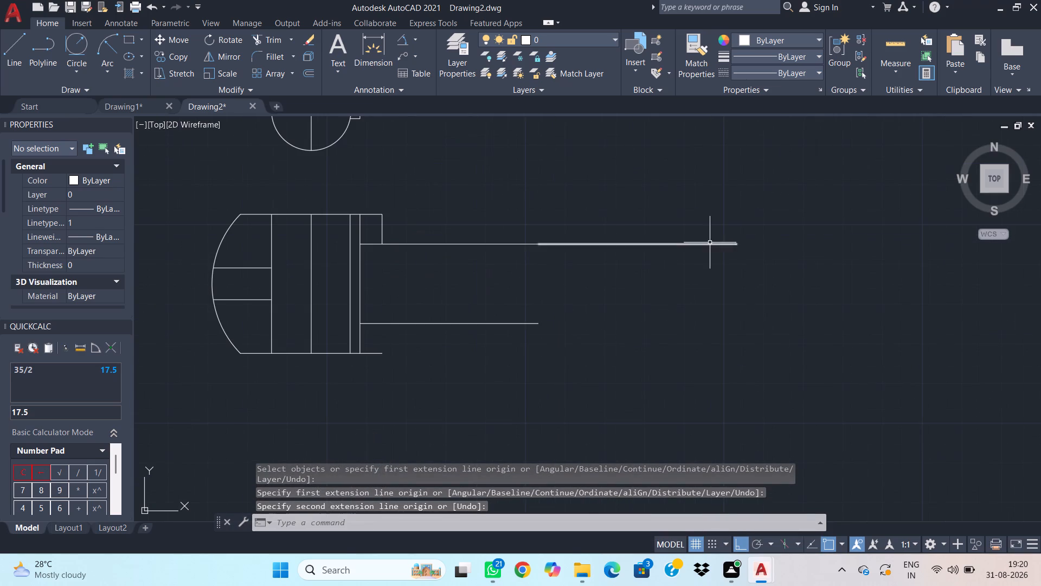
scroll(716, 246, up, 1)
middle_drag(741, 264, 616, 291)
text(l)
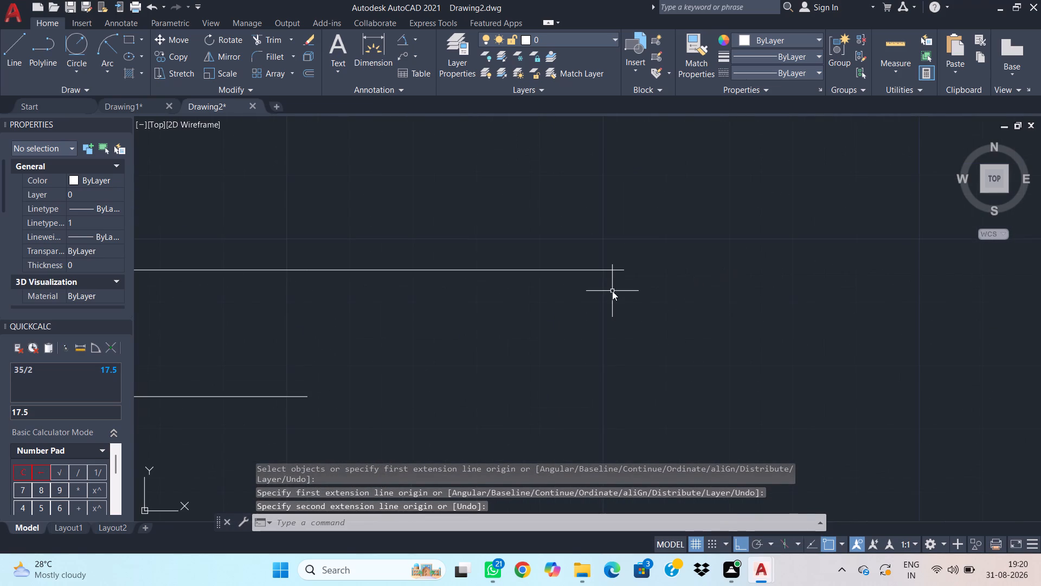
key(space)
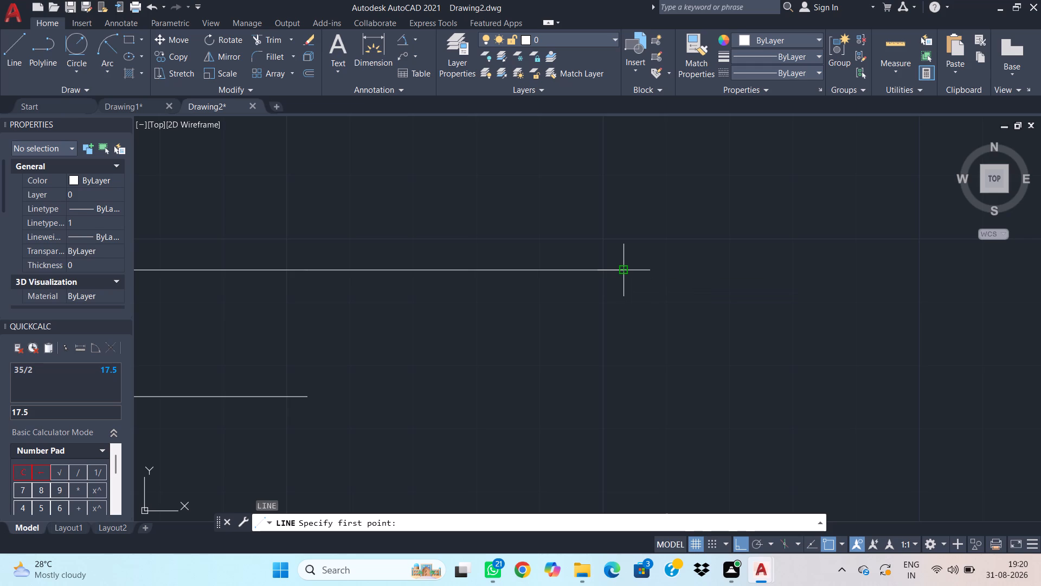
click(625, 270)
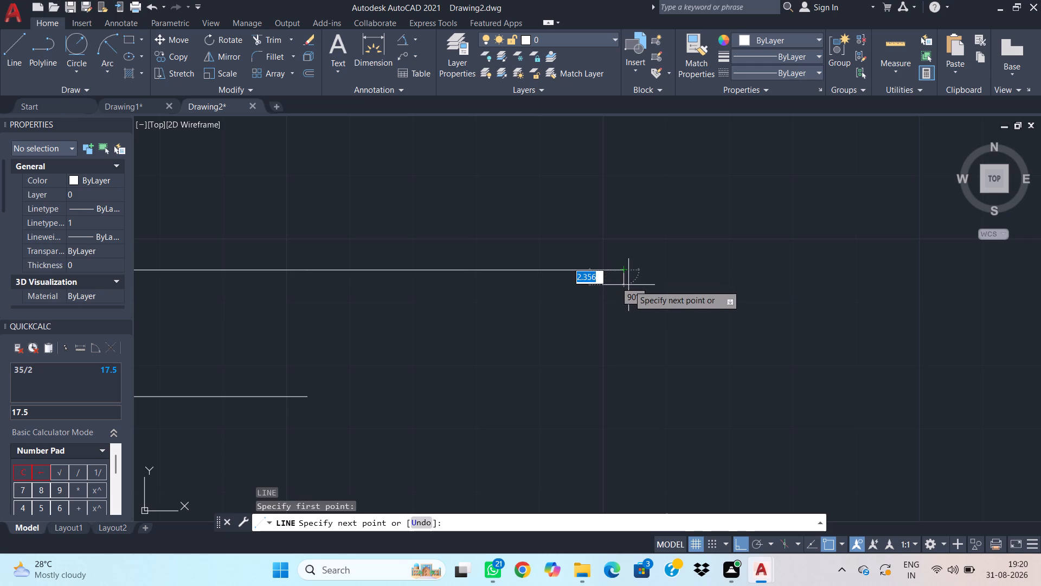
scroll(628, 285, down, 2)
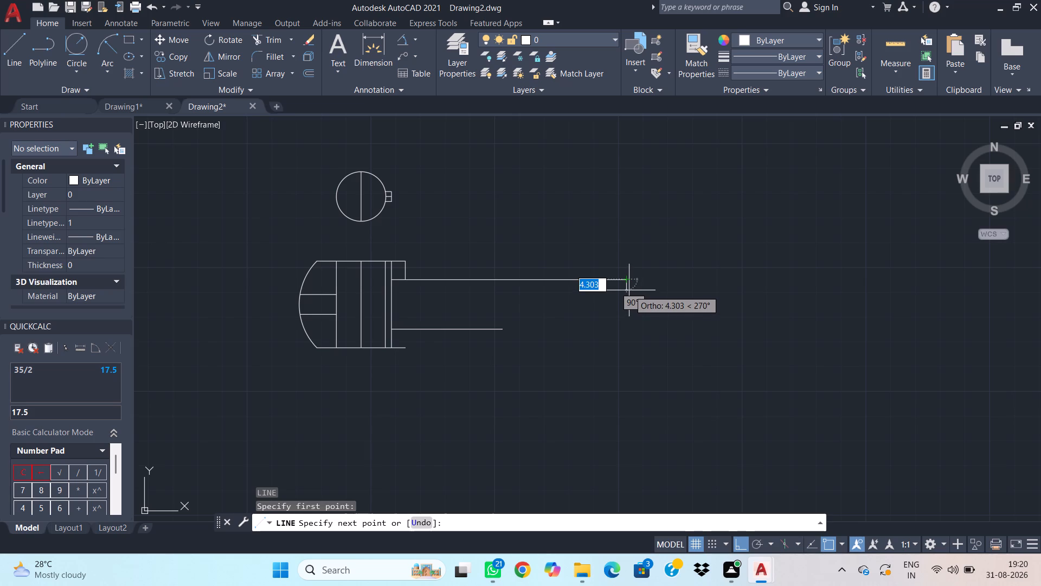
key(4)
key(Return)
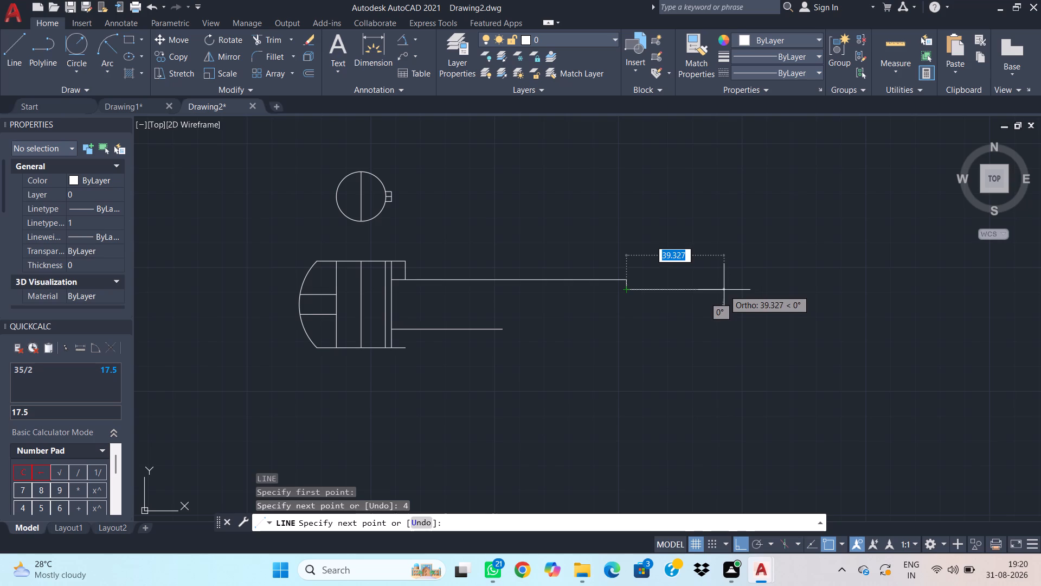
click(688, 289)
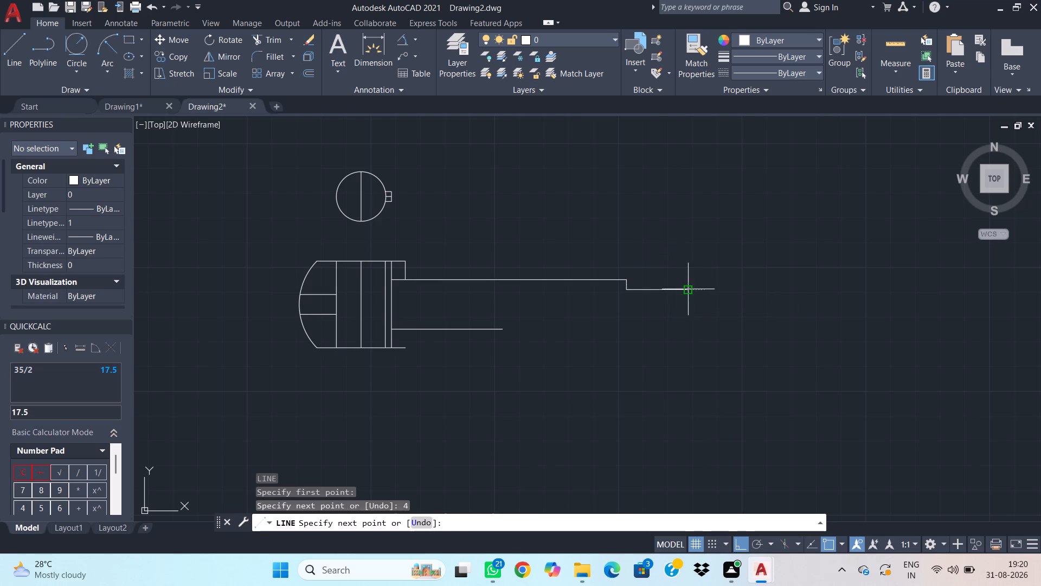
click(772, 291)
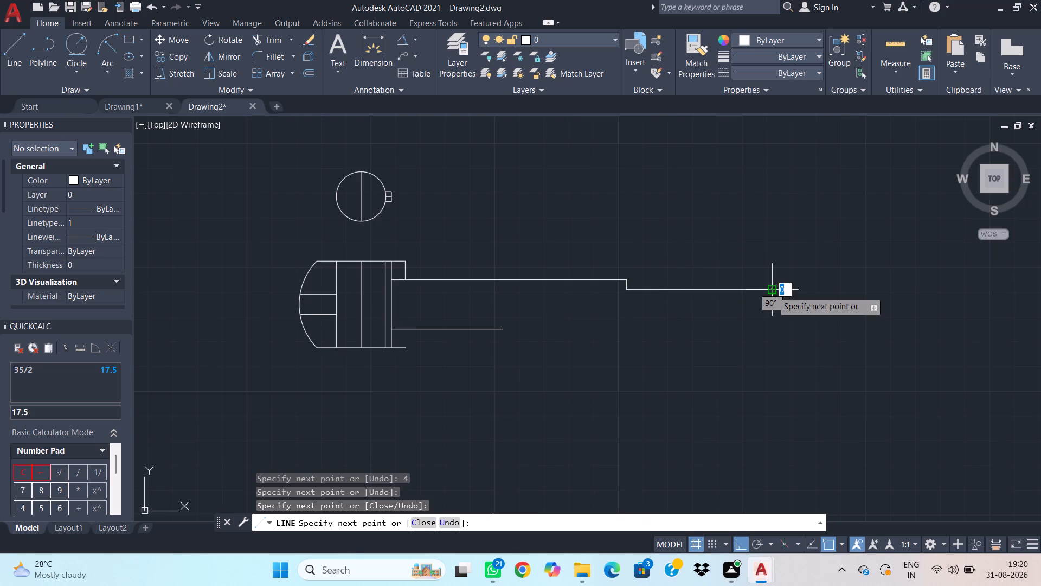
key(Escape)
Extend the lower shaft line 50 rightward to align with the upper step, ending with a vertical line 4 up.
text(l)
key(space)
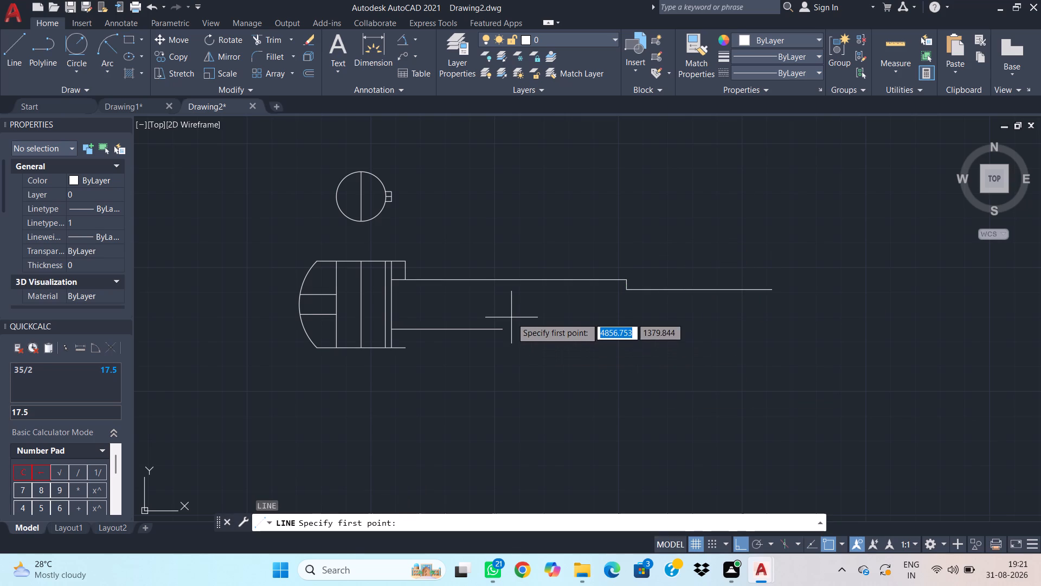
drag(506, 327, 529, 329)
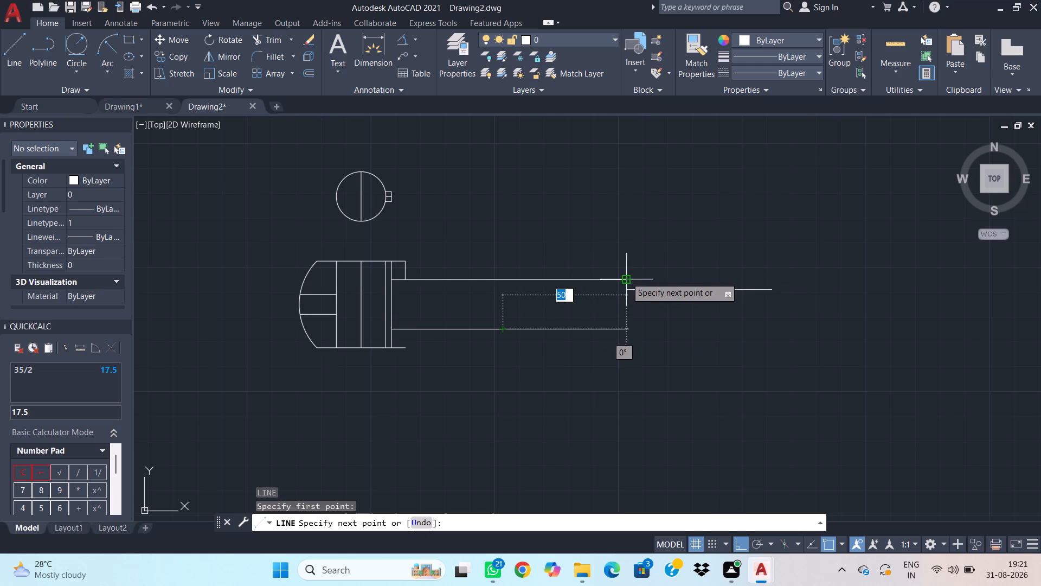
click(627, 328)
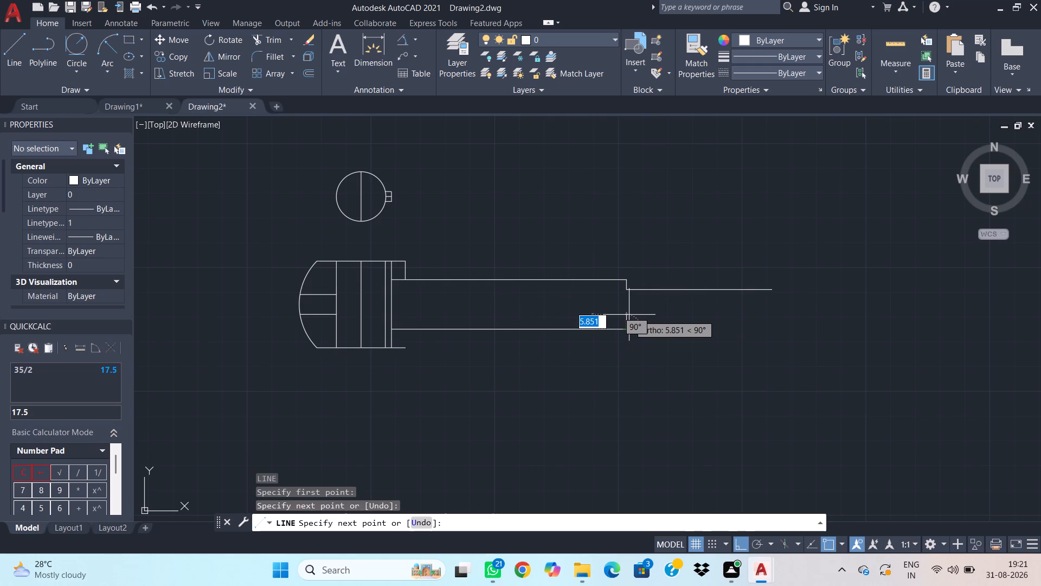
key(4)
key(Return)
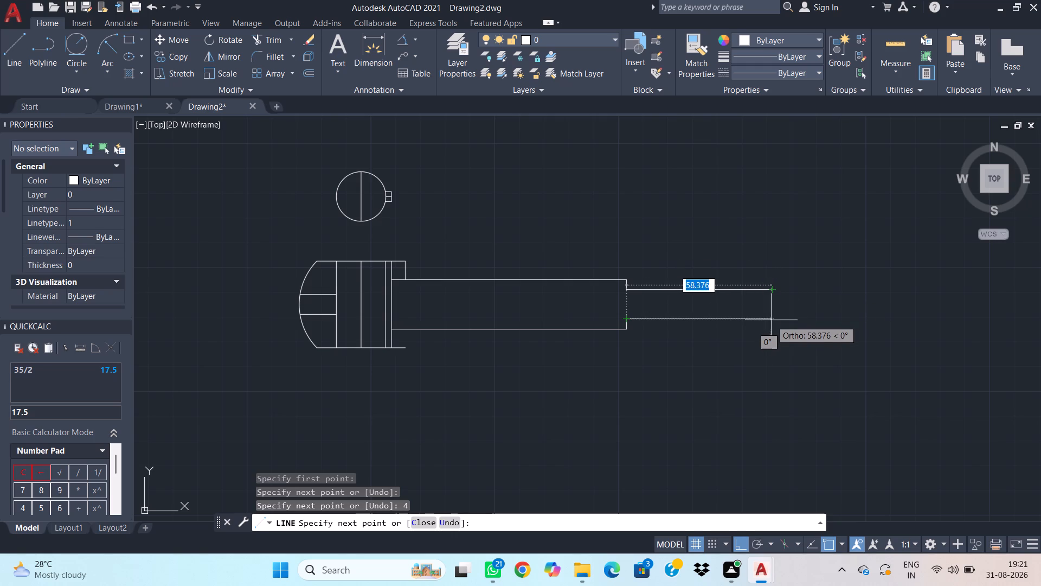
key(Escape)
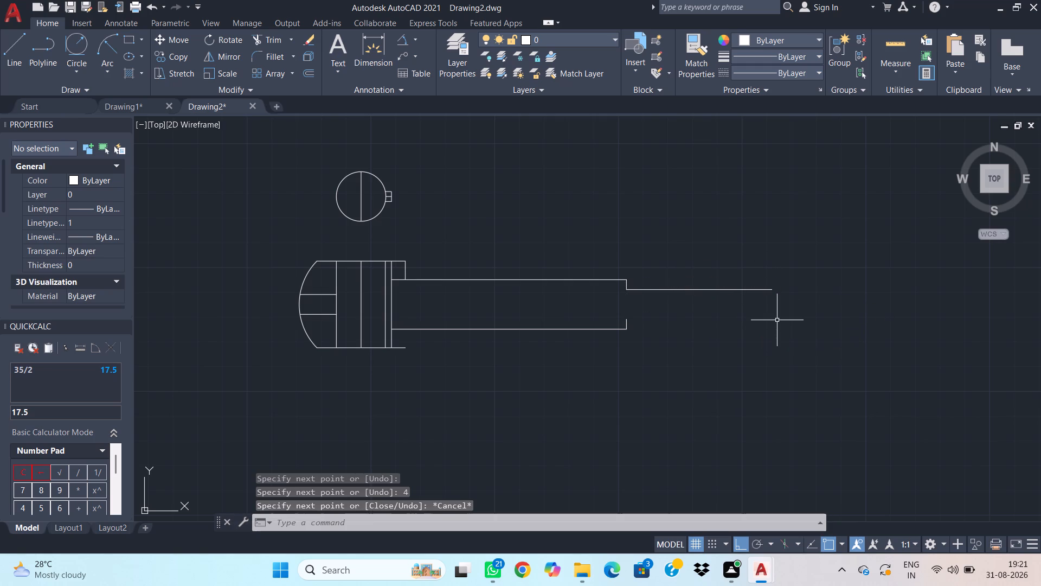
Draw a horizontal line rightward from the lower step's upper end, reaching a little past the upper reduced shaft line.
text(l)
key(space)
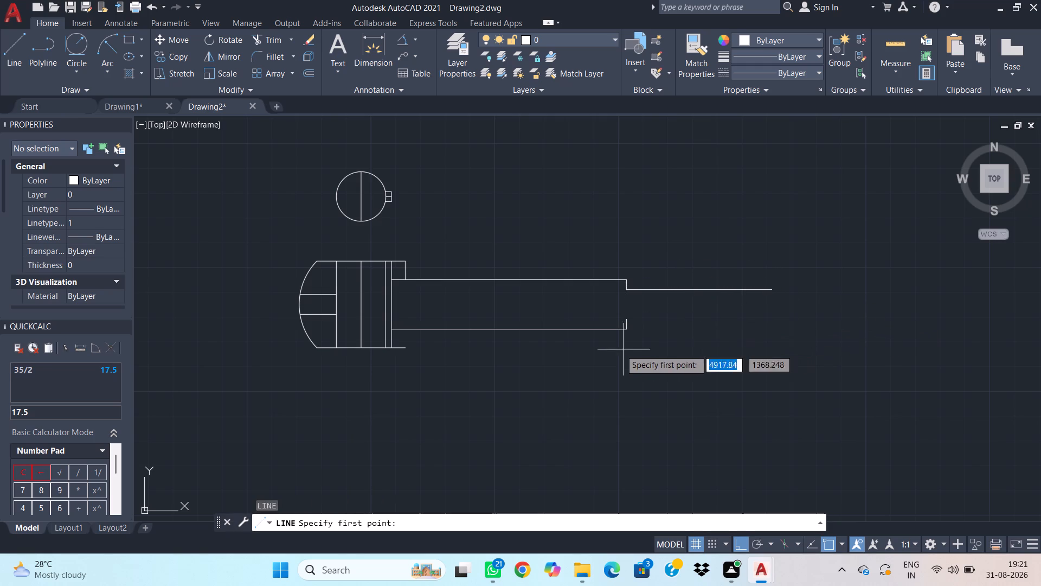
click(629, 319)
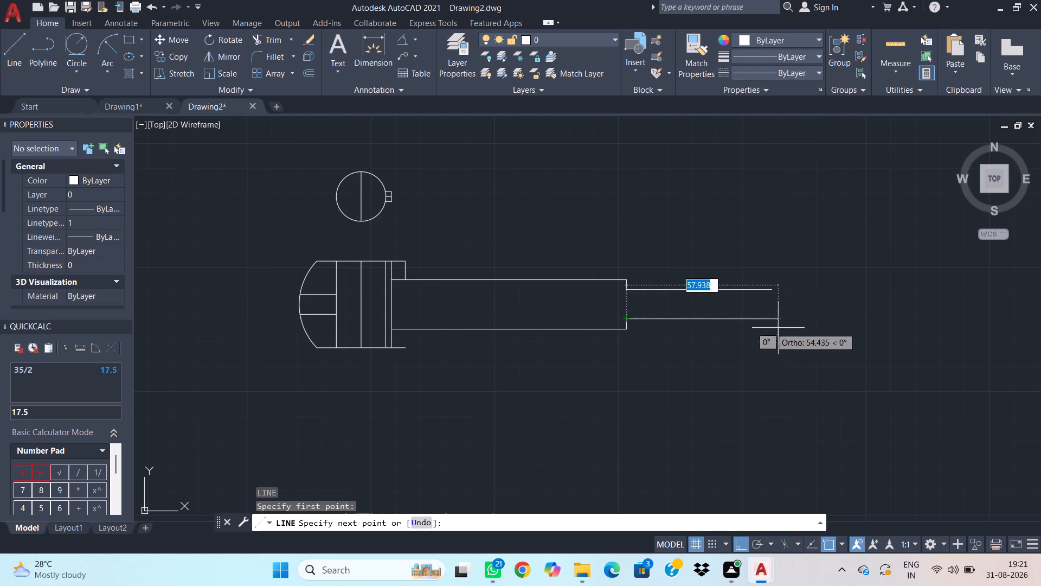
click(805, 328)
key(Escape)
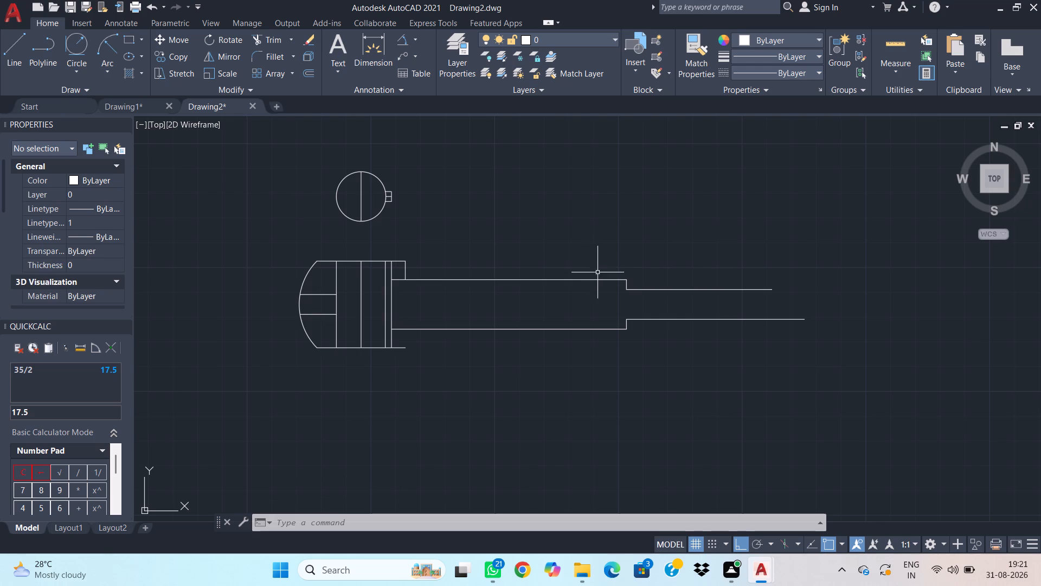
Draw a circle of diameter 30 concentric with the small circle above the shaft figure.
text(c)
key(space)
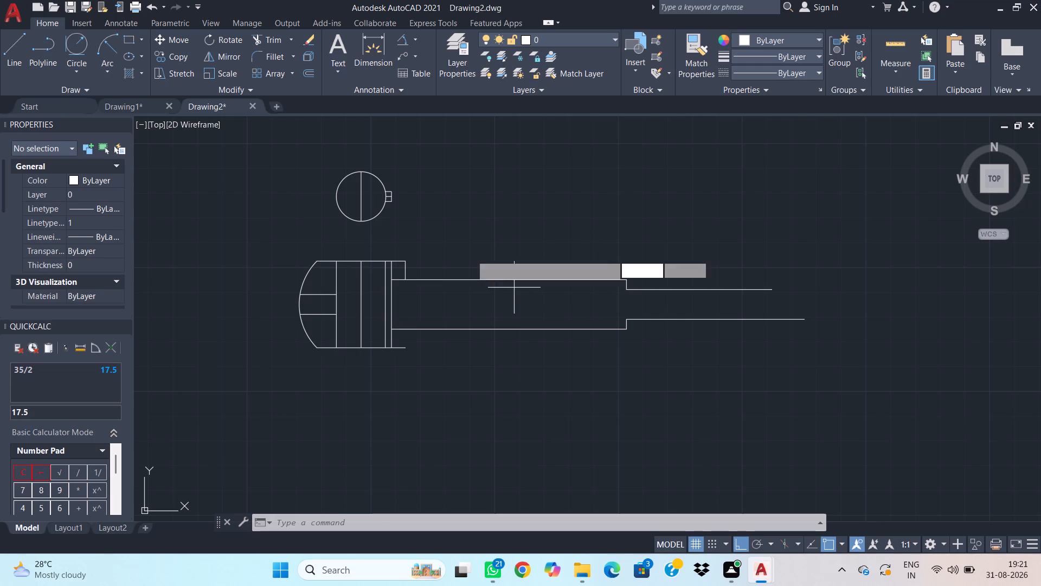
middle_drag(452, 199, 566, 248)
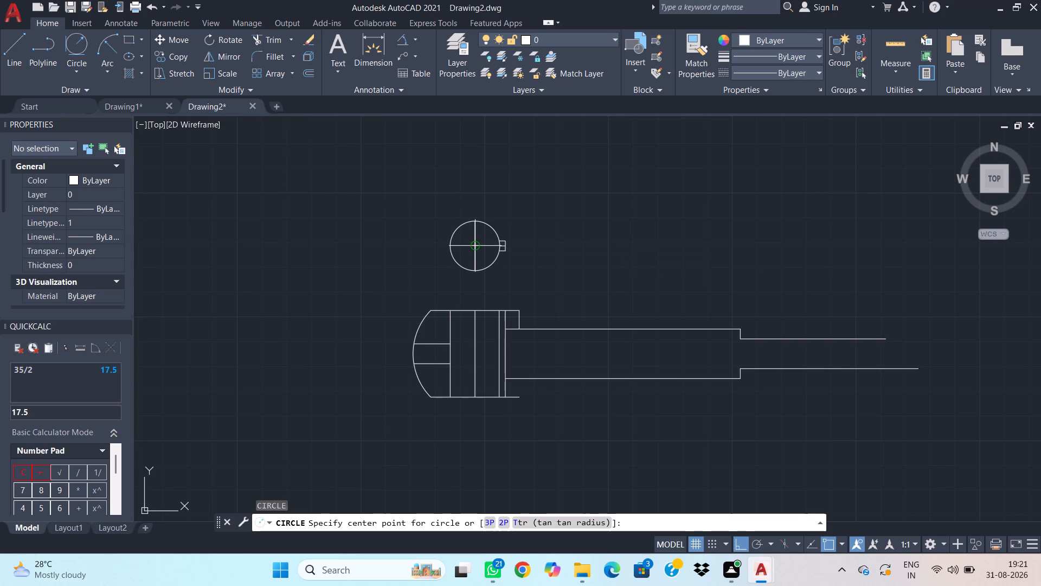
click(475, 245)
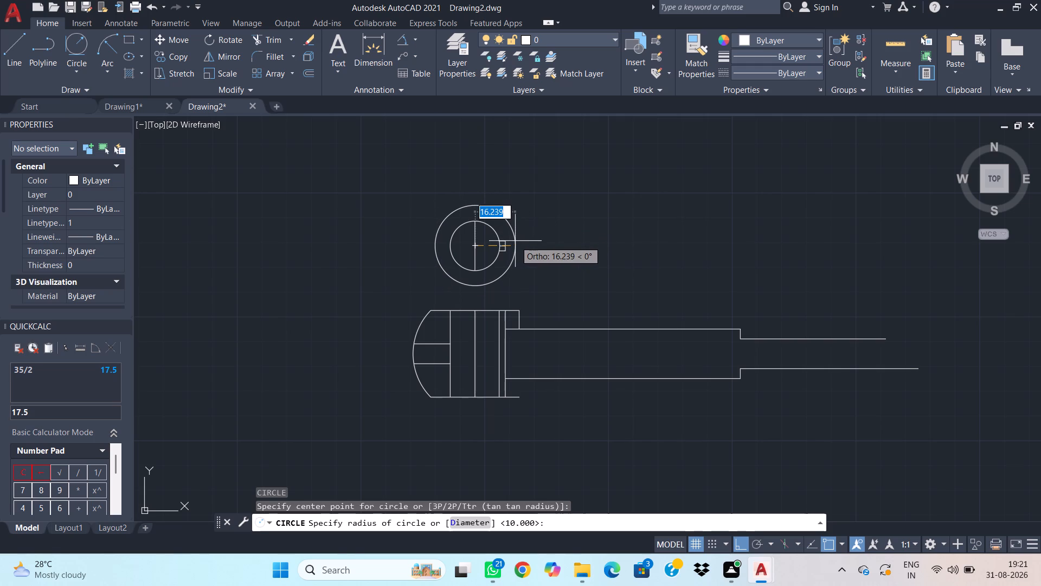
key(d)
key(space)
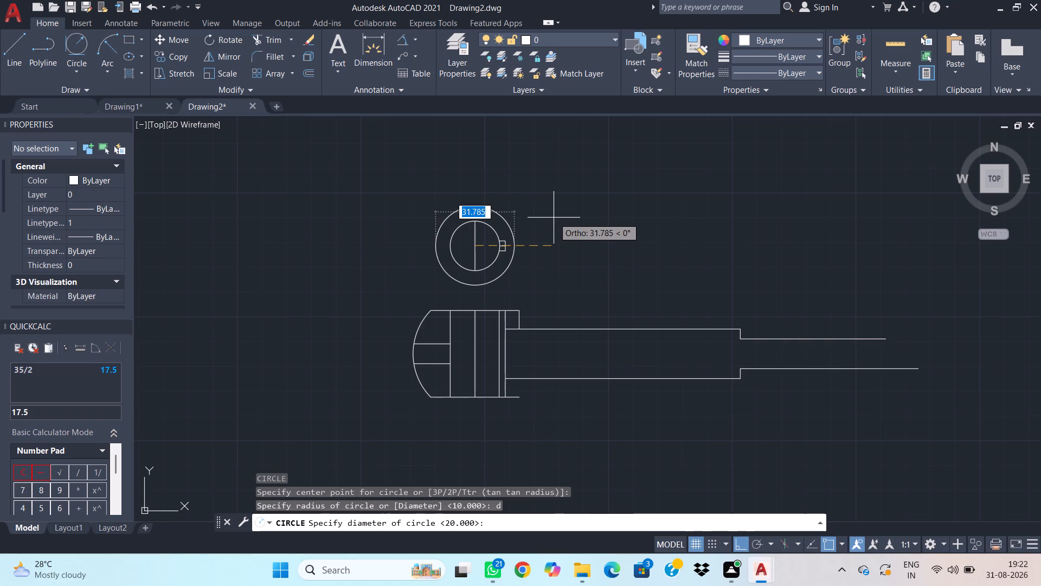
text(30)
key(Return)
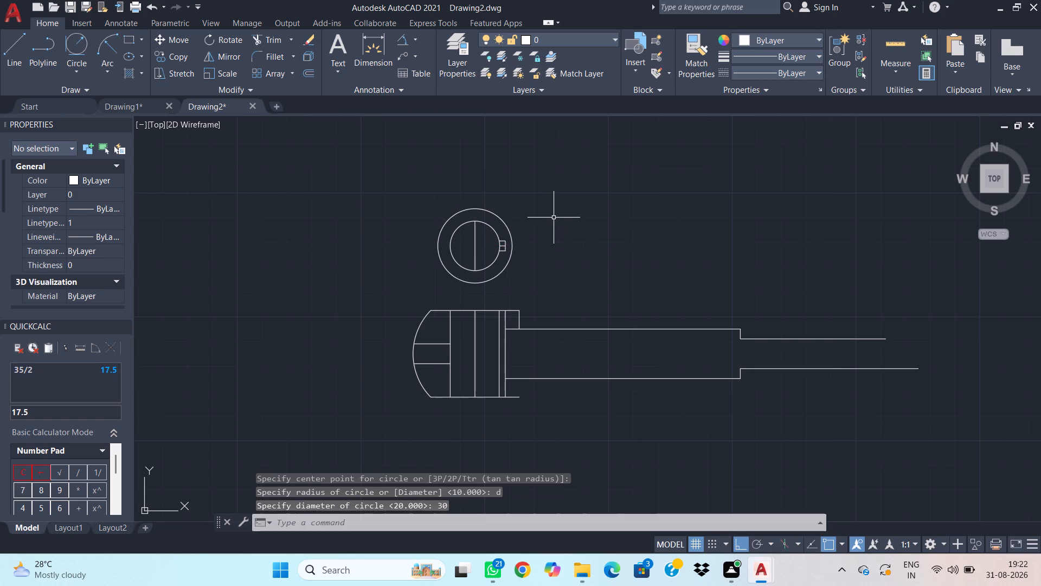
Draw another concentric circle of diameter 40 around the same centre.
text(c)
key(space)
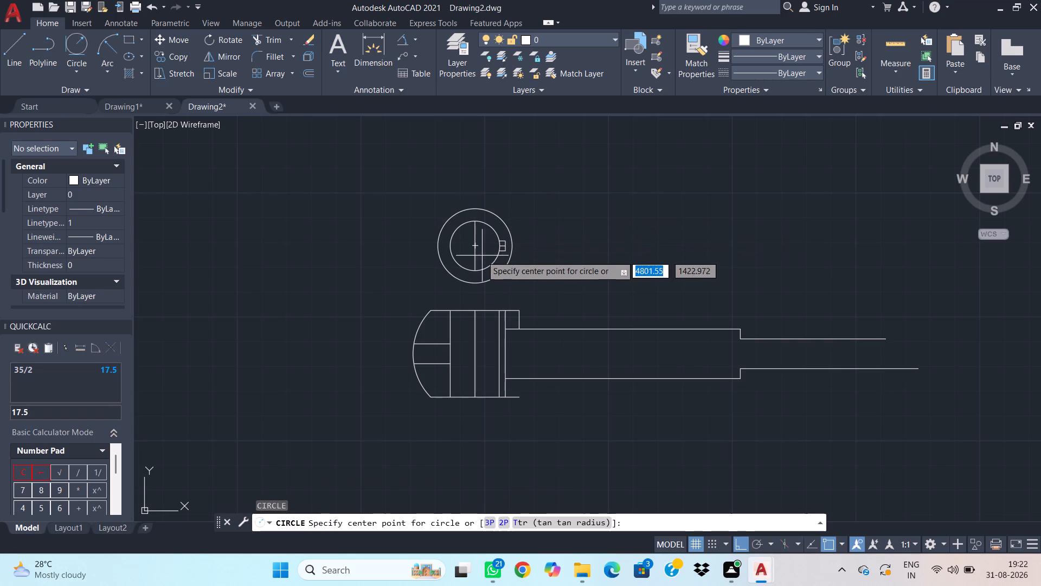
click(478, 248)
text(d)
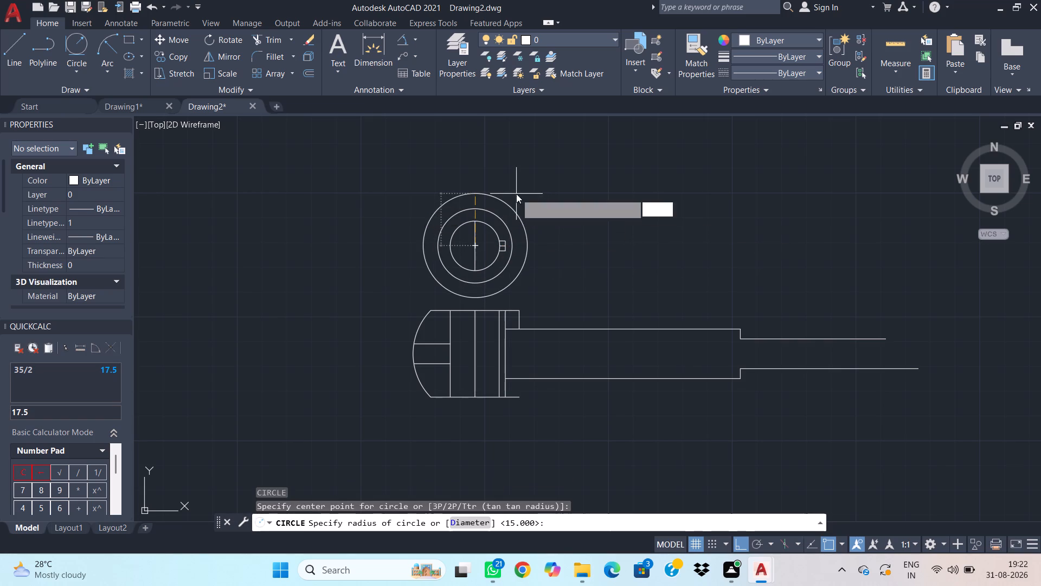
key(space)
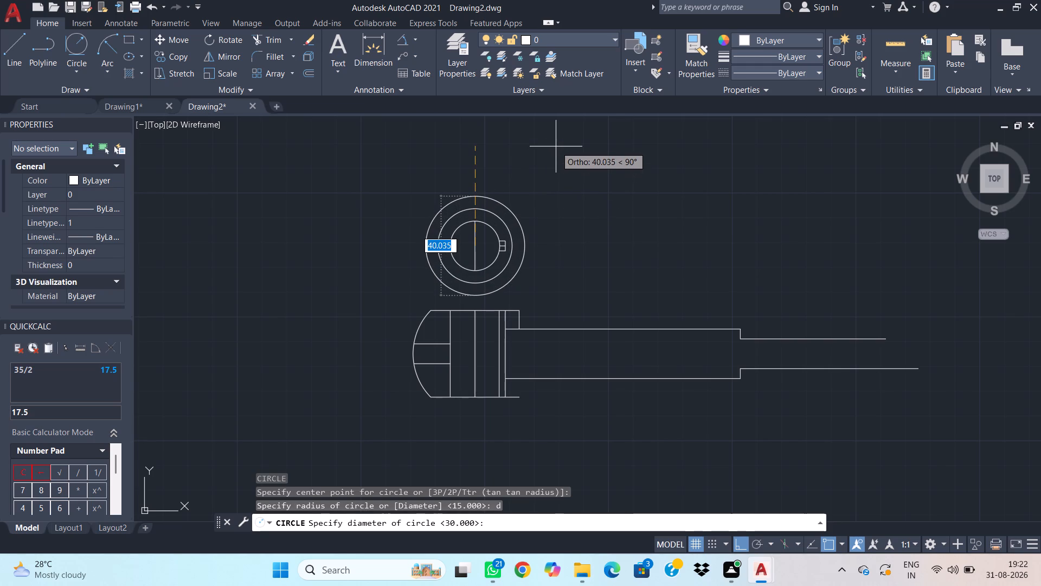
text(40)
key(Return)
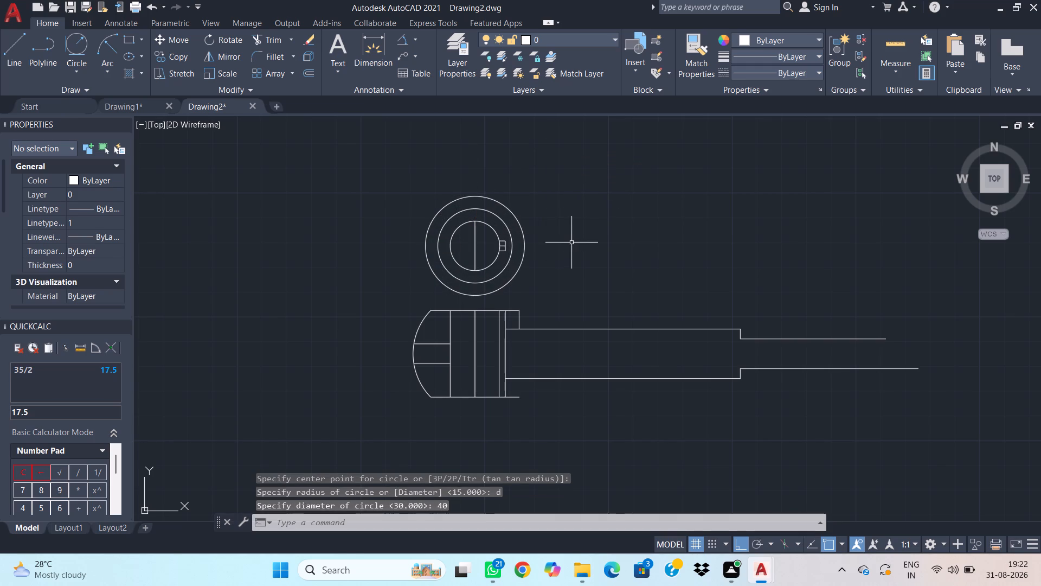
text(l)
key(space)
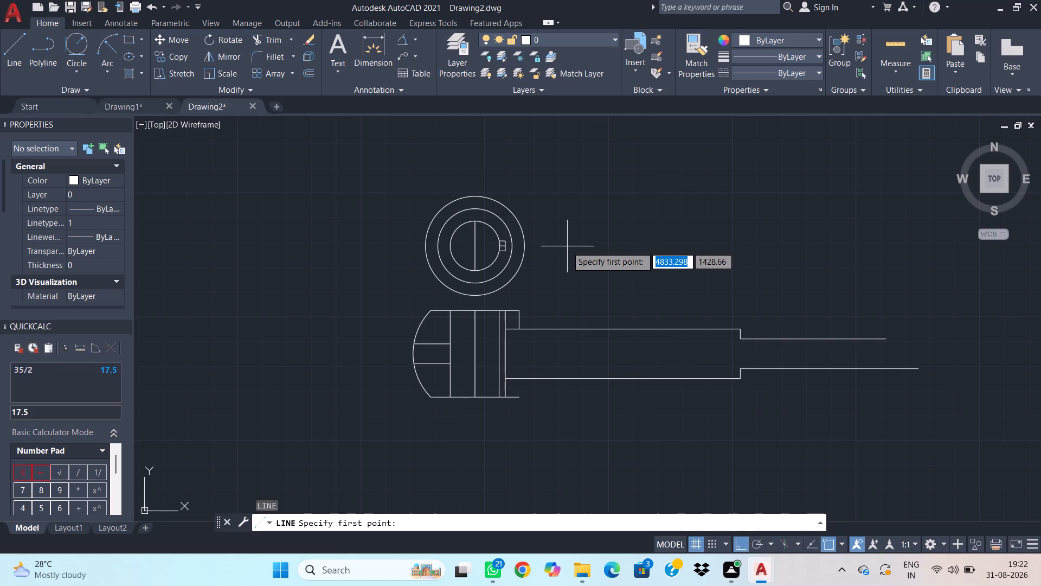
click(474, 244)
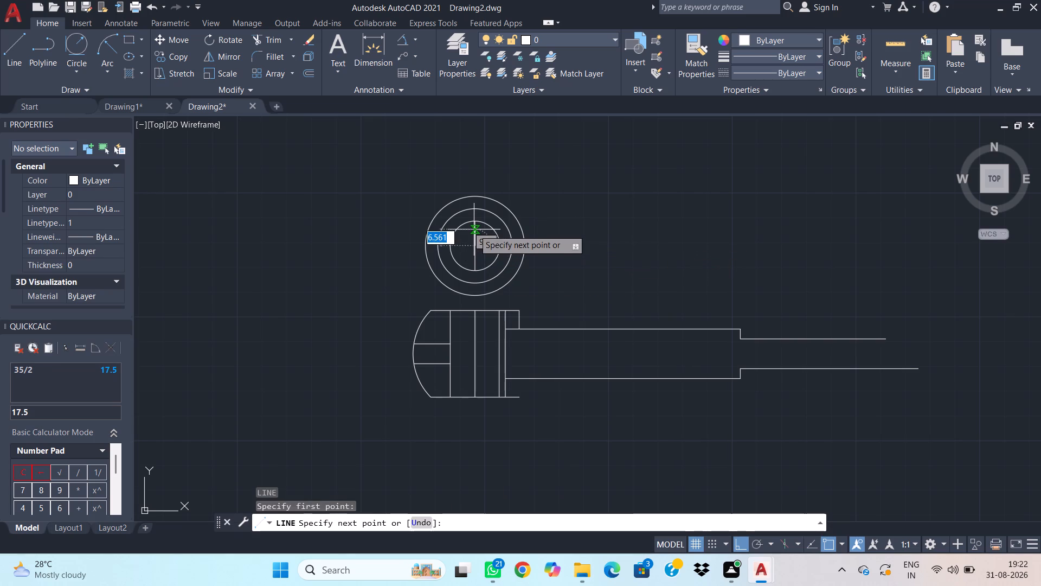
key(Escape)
Draw a horizontal line about 150 long rightward from the centre of the concentric circles.
key(l)
key(space)
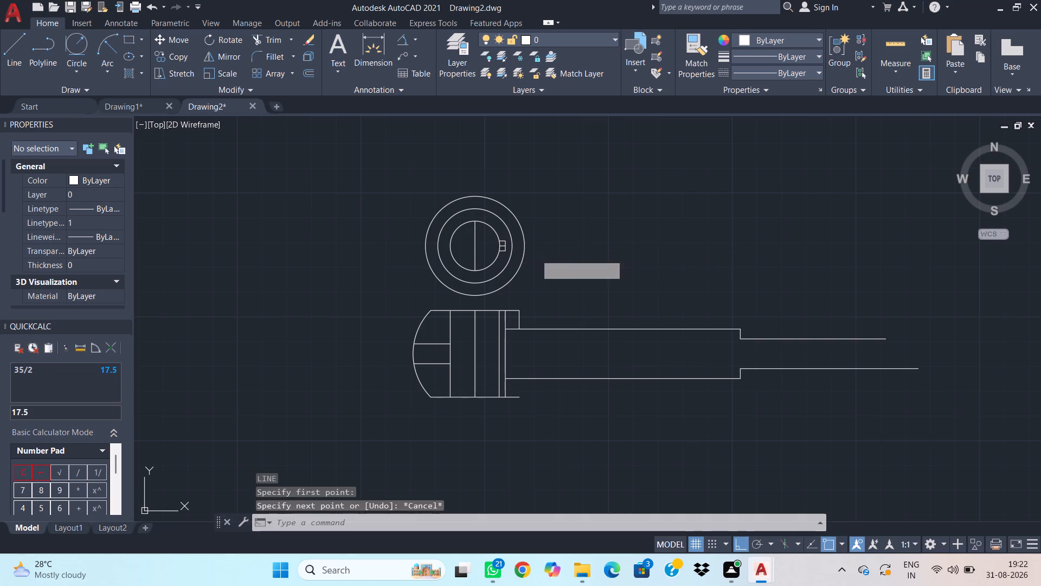
click(476, 246)
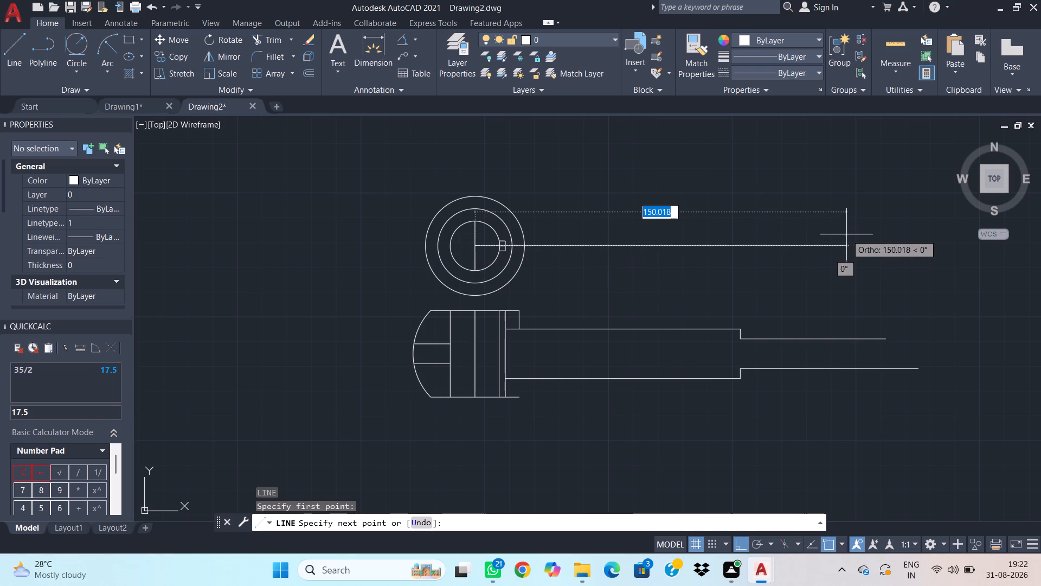
click(846, 234)
key(Escape)
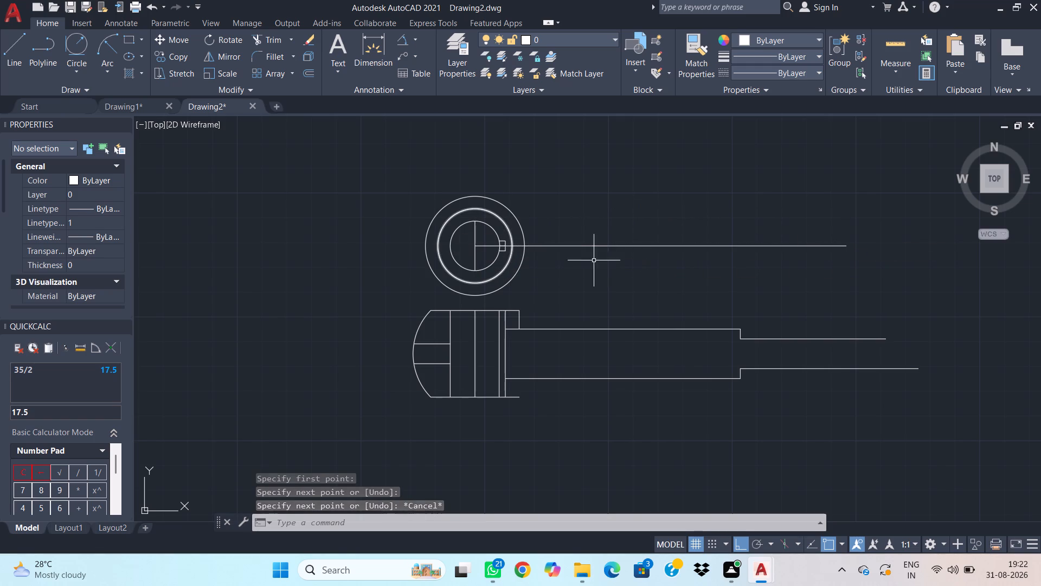
Offset the horizontal centre line of the concentric circles by 10 to both sides, one copy above and one below.
drag(598, 266, 596, 257)
click(589, 230)
text(o)
key(space)
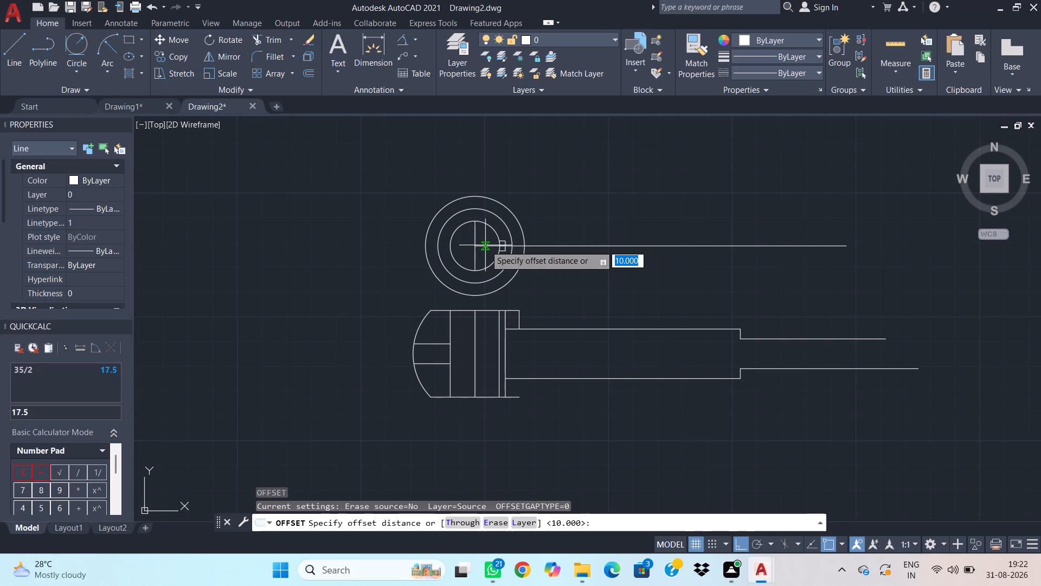
click(477, 245)
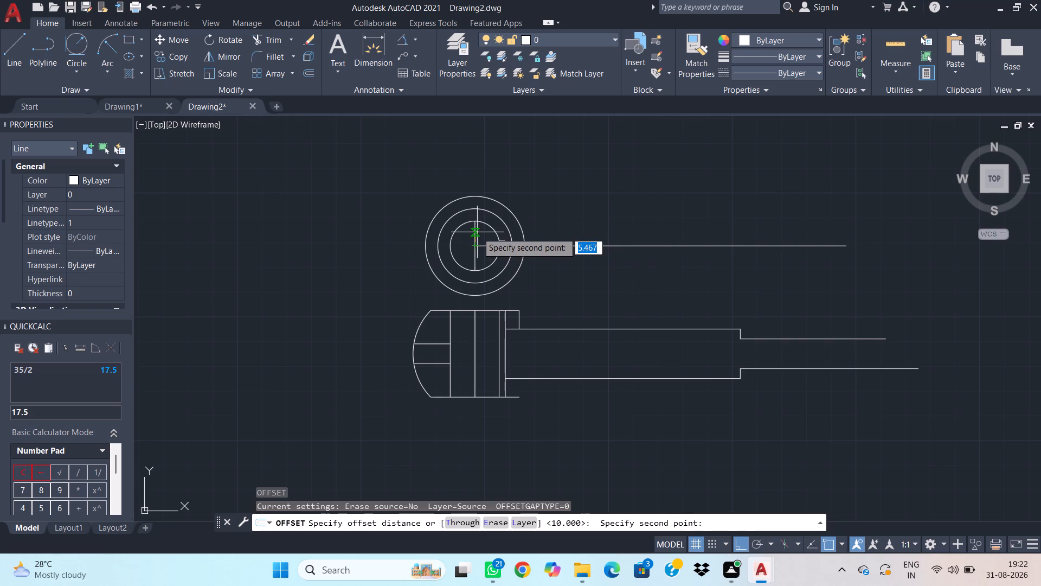
text(10)
key(Return)
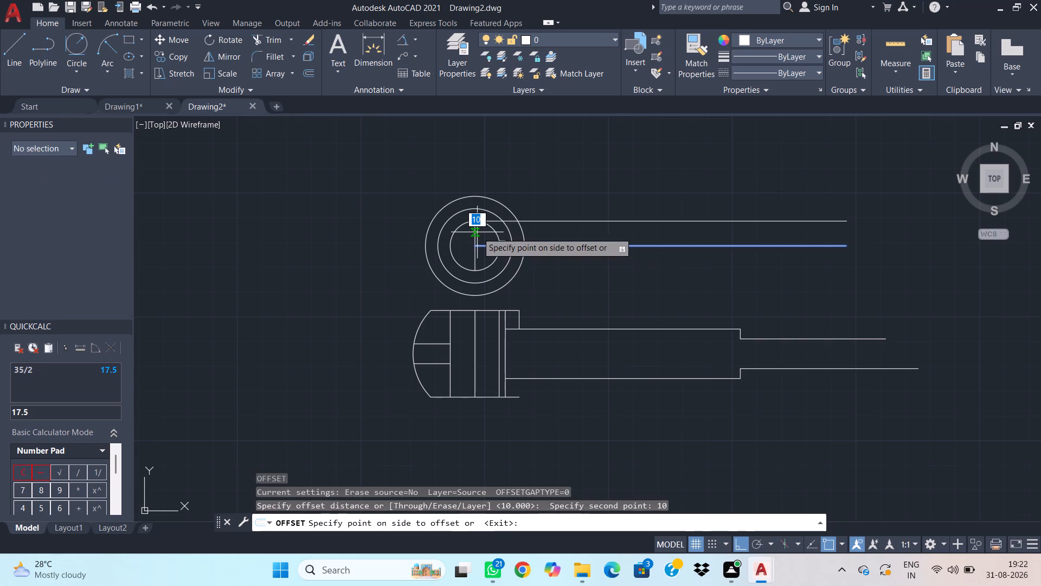
click(477, 232)
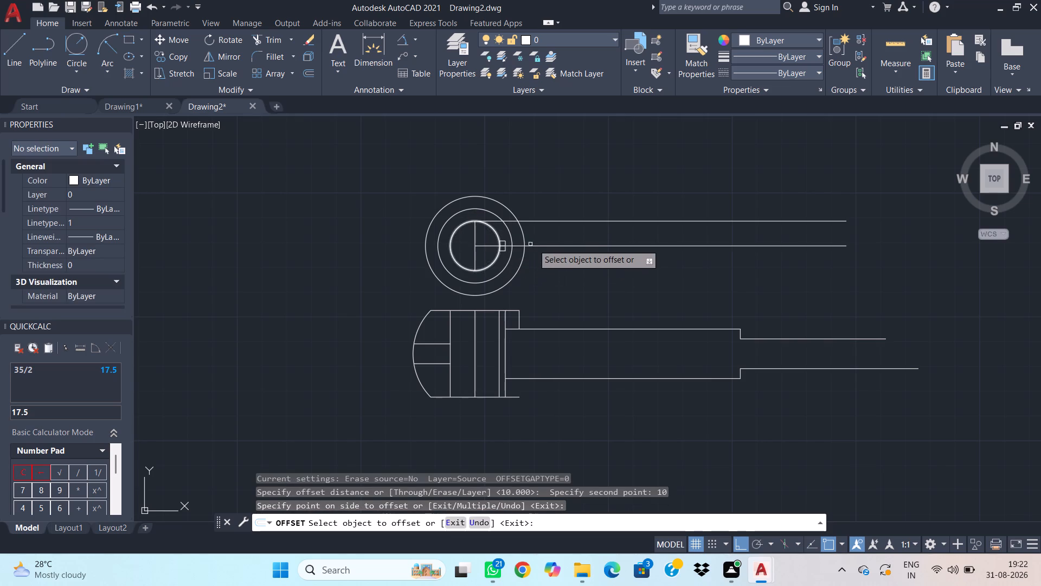
click(543, 244)
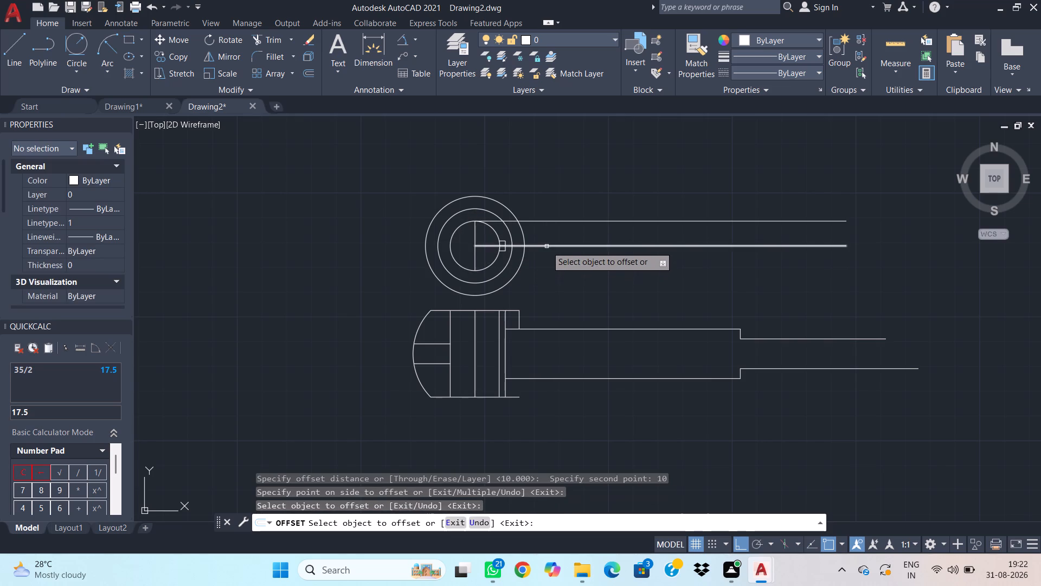
click(547, 246)
click(549, 276)
key(Escape)
Trim the three horizontal lines back to the outer circle, removing their portions inside the concentric circles.
text(tr)
key(space)
scroll(529, 231, up, 2)
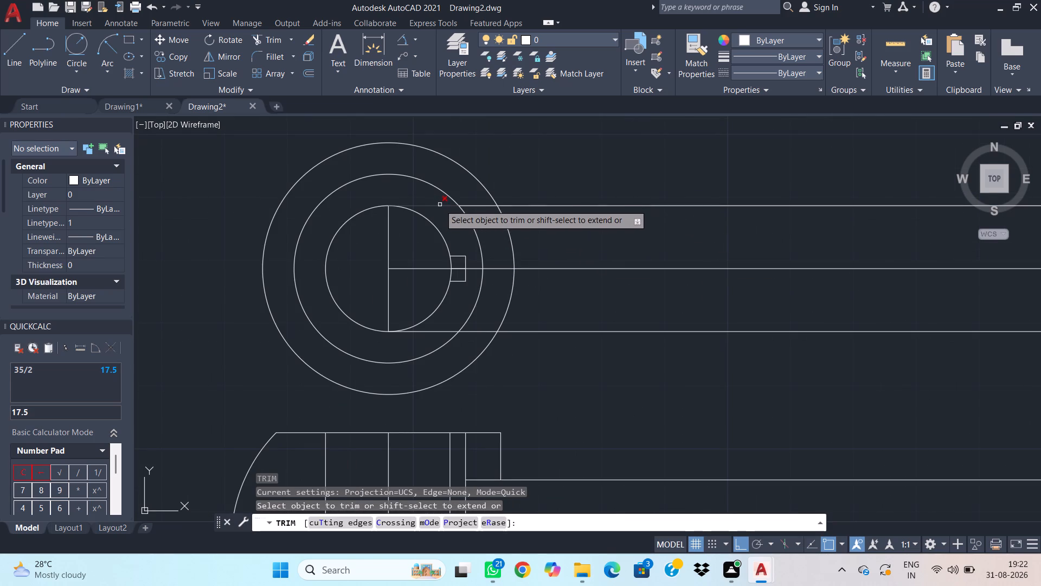
click(440, 204)
click(471, 205)
click(495, 268)
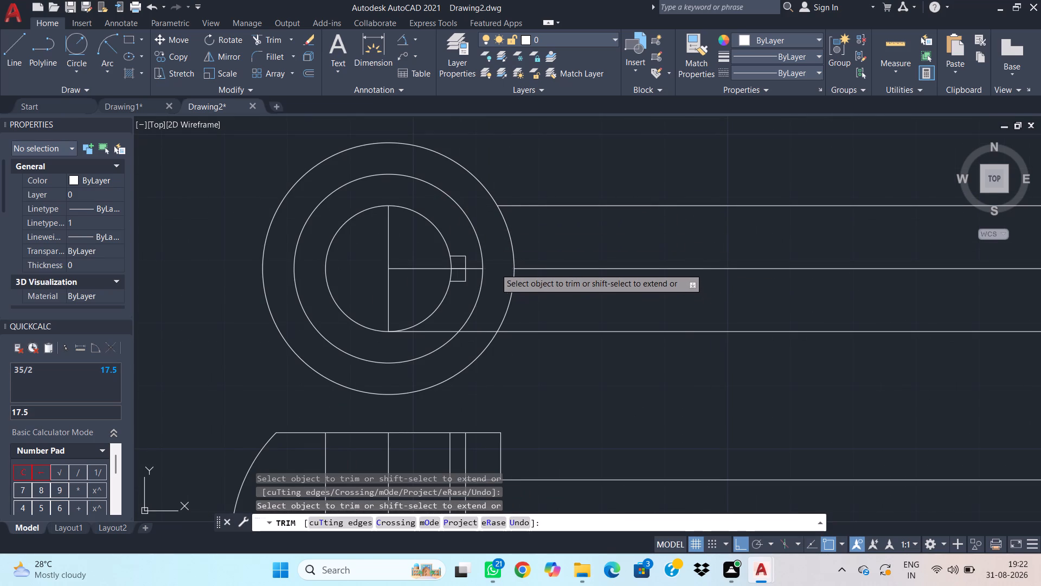
click(475, 332)
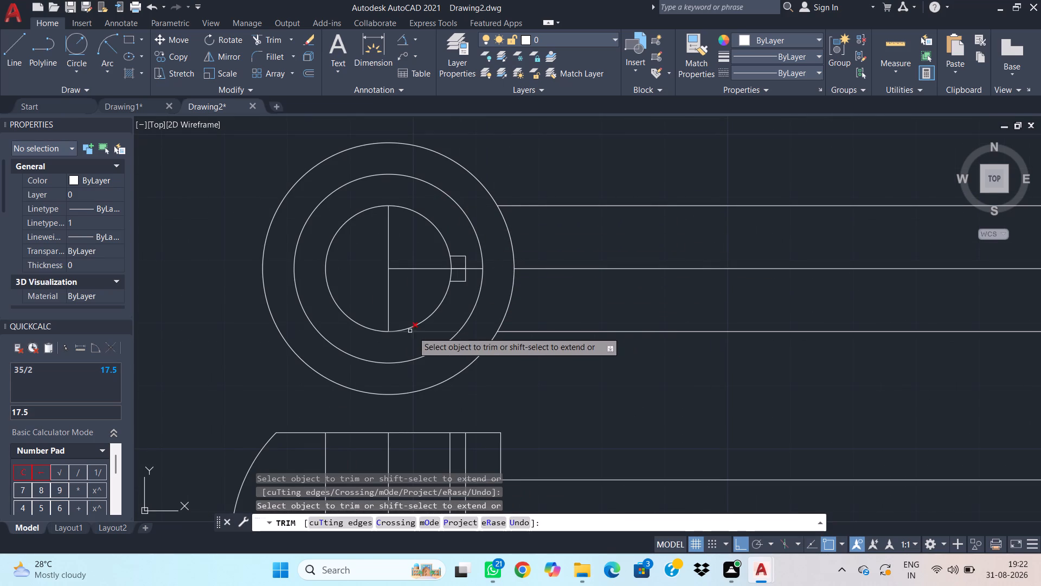
click(417, 332)
click(422, 269)
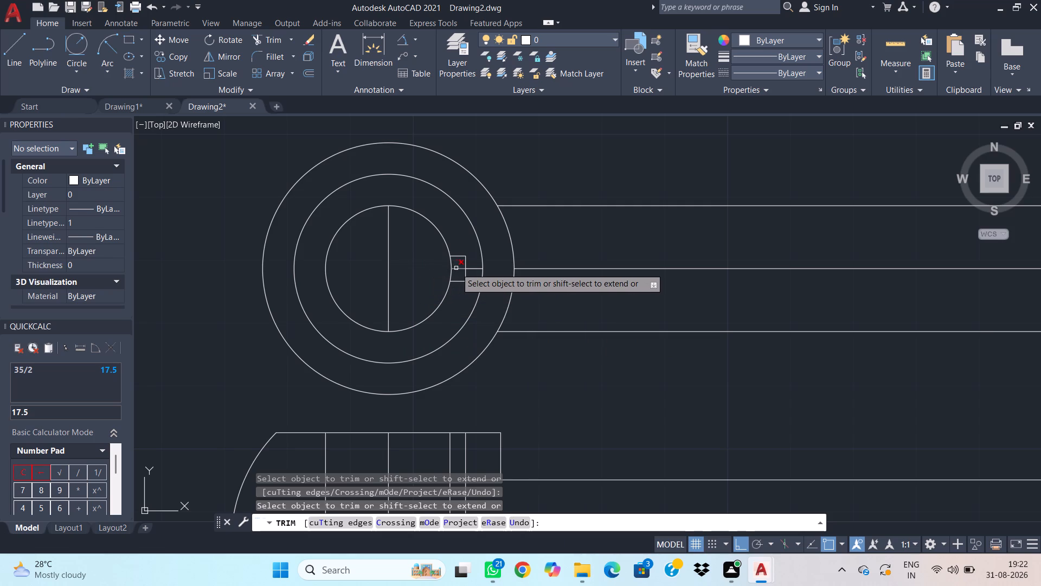
click(456, 268)
click(479, 269)
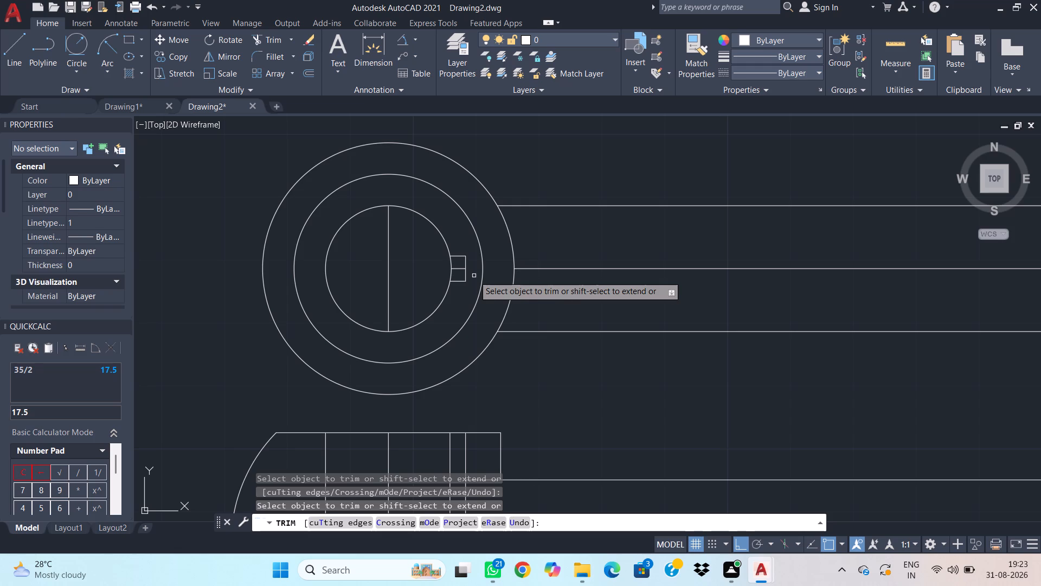
key(Escape)
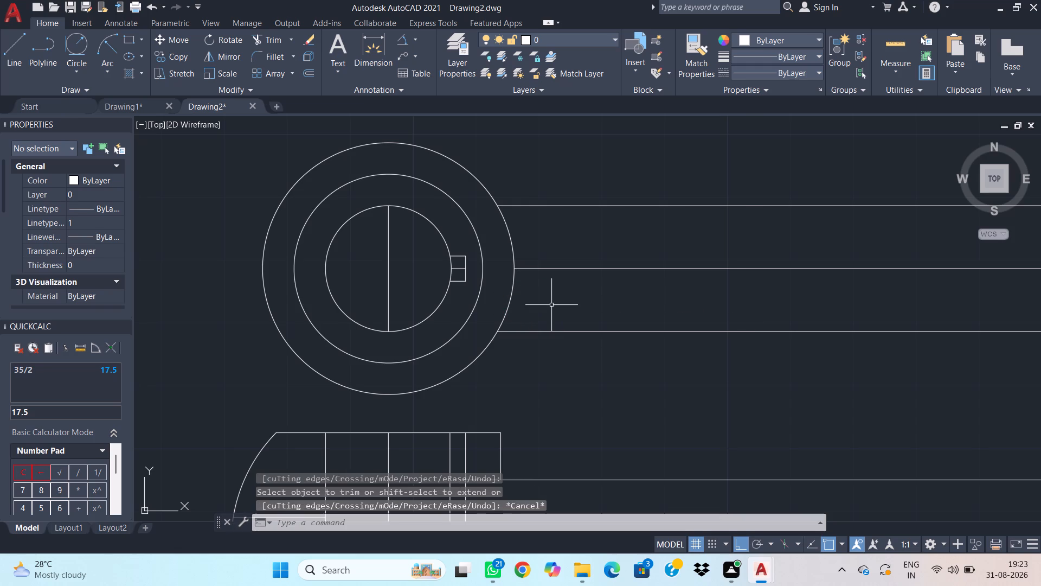
Trim away the outer circle's arc between the upper and lower horizontal lines so the ring opens into the shank.
scroll(664, 296, down, 1)
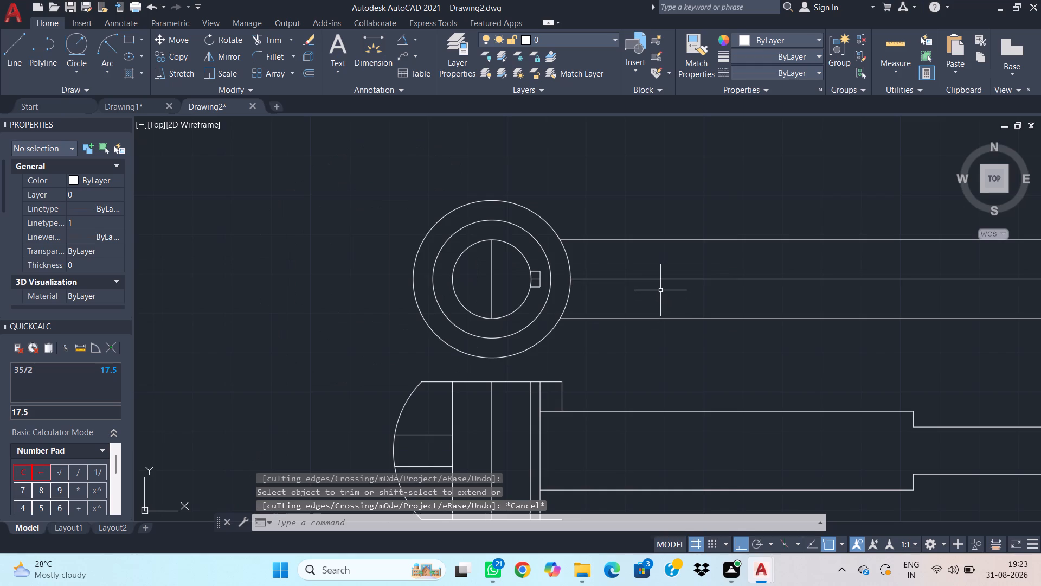
middle_drag(660, 289, 580, 330)
scroll(537, 301, up, 1)
text(tr)
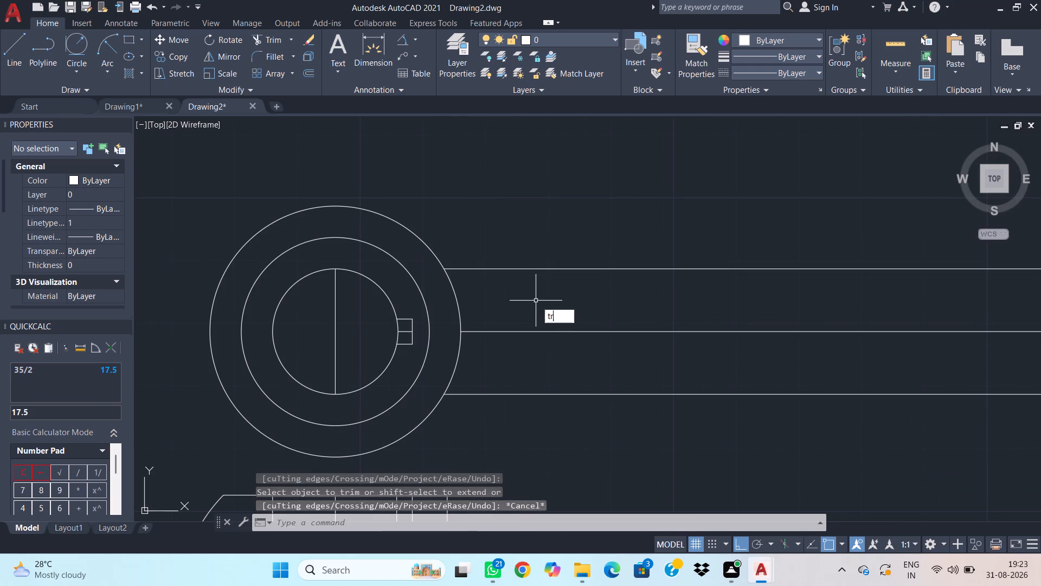
key(space)
drag(469, 302, 435, 310)
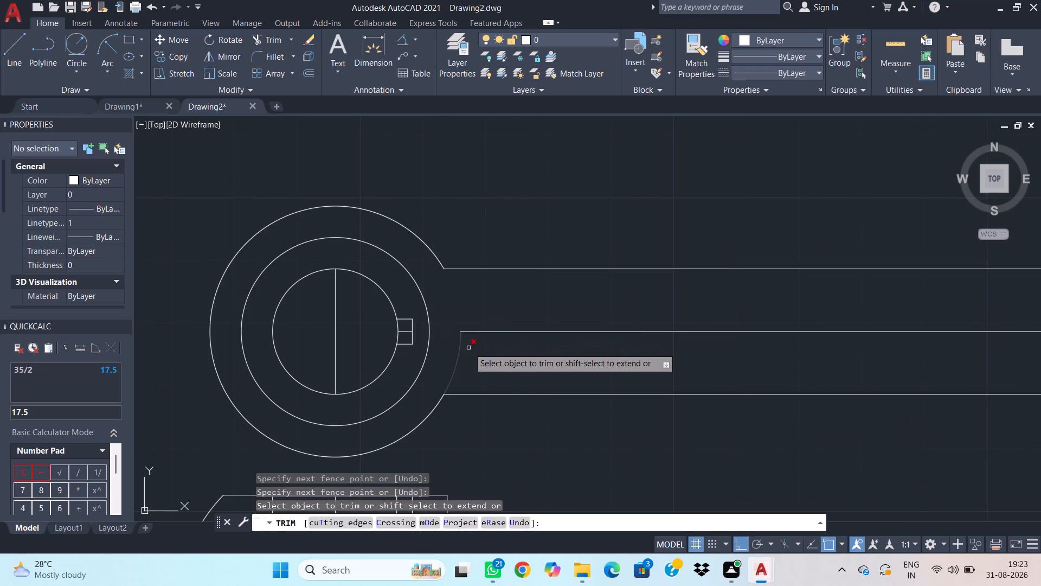
drag(468, 348, 452, 347)
key(Escape)
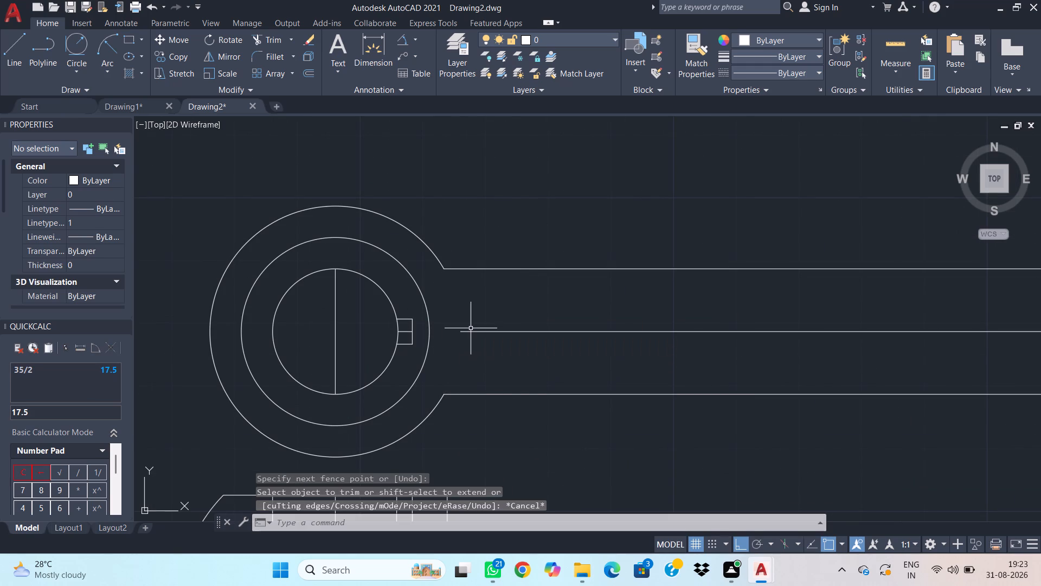
Fillet both corners where the outer circle meets the upper and lower shank lines with radius 20.
text(f r)
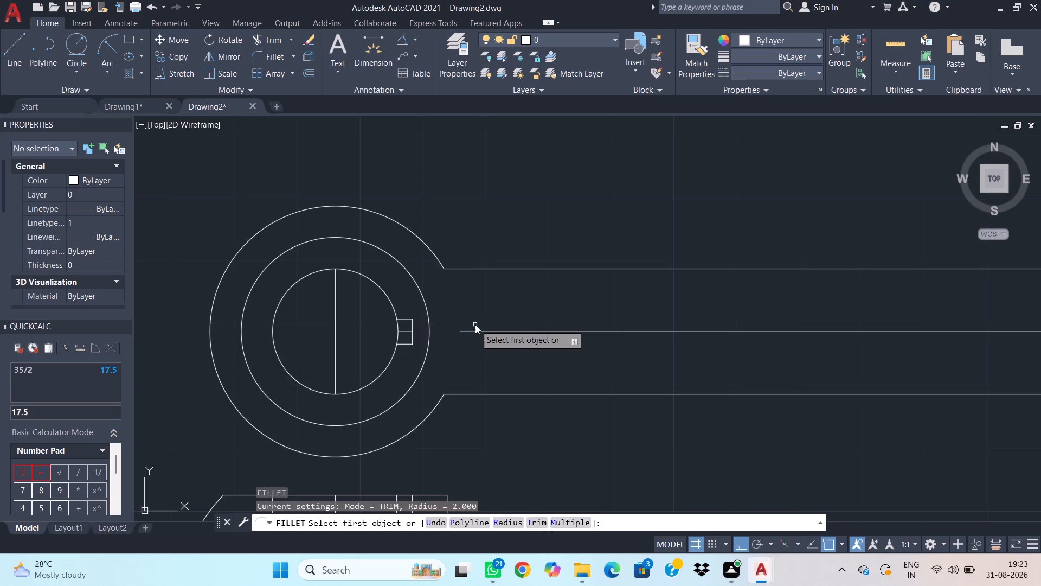
key(space)
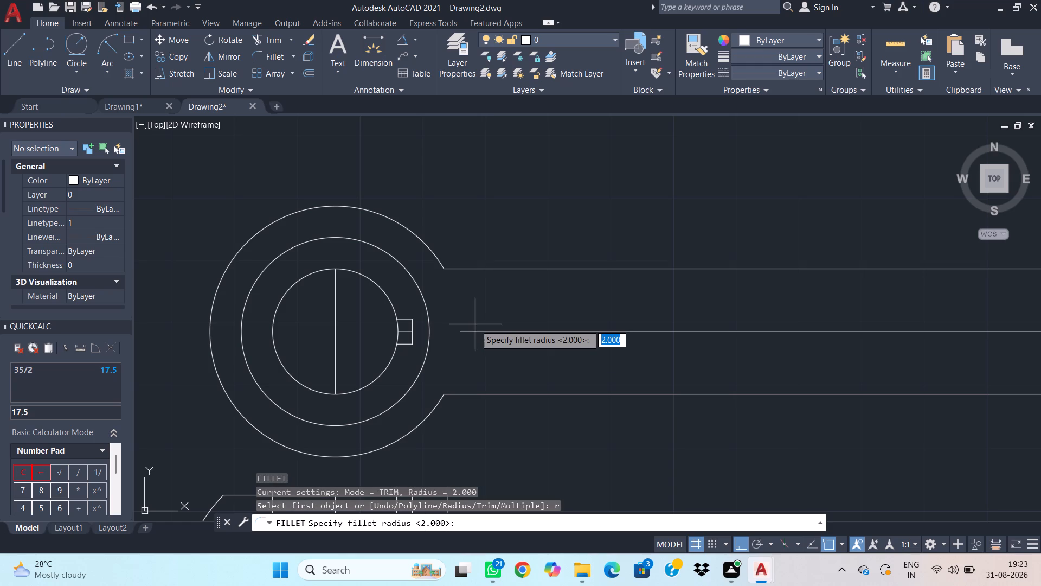
text(20)
key(Return)
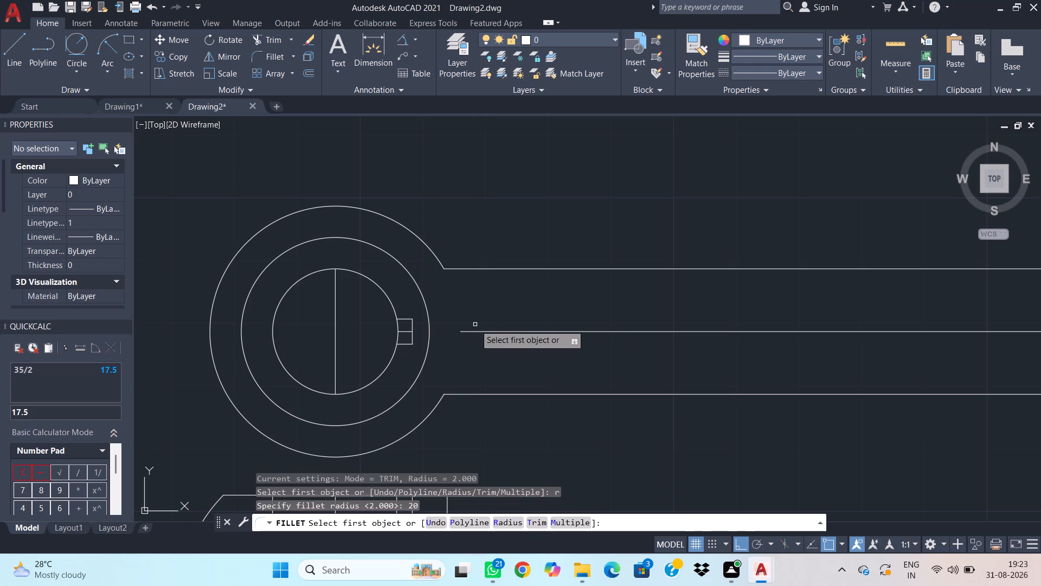
click(450, 269)
click(442, 264)
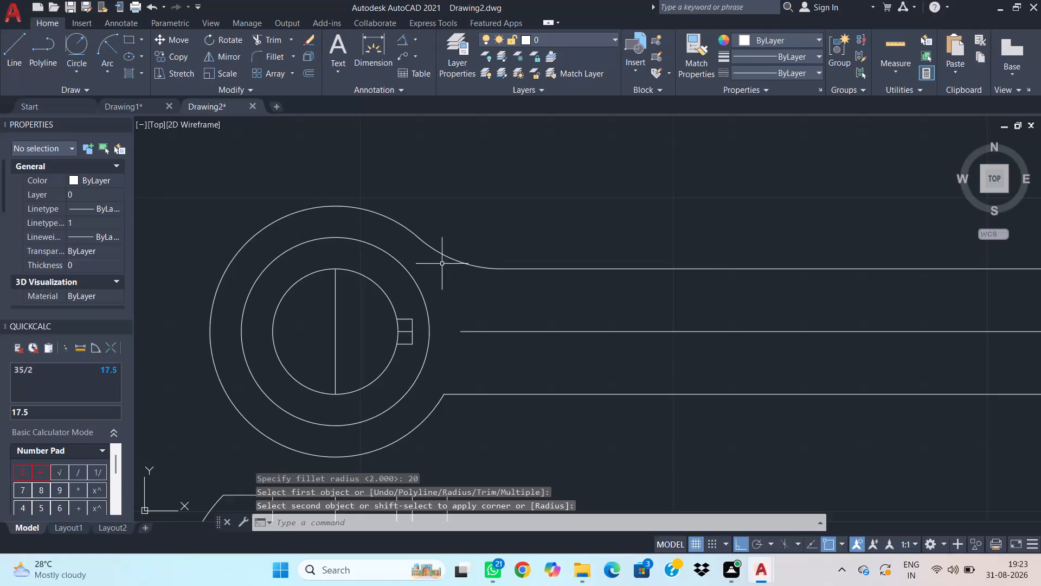
key(space)
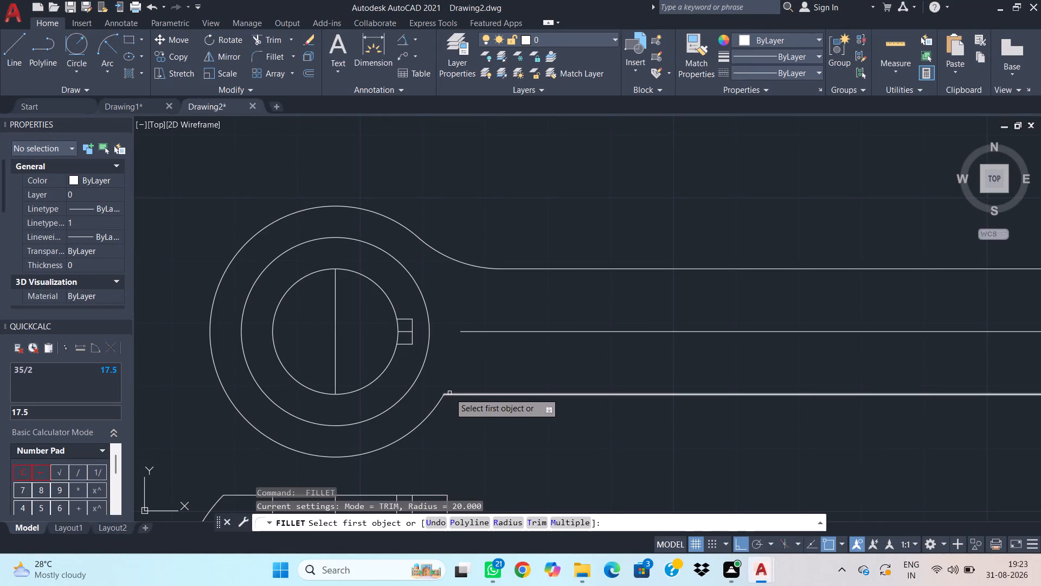
click(449, 393)
click(440, 402)
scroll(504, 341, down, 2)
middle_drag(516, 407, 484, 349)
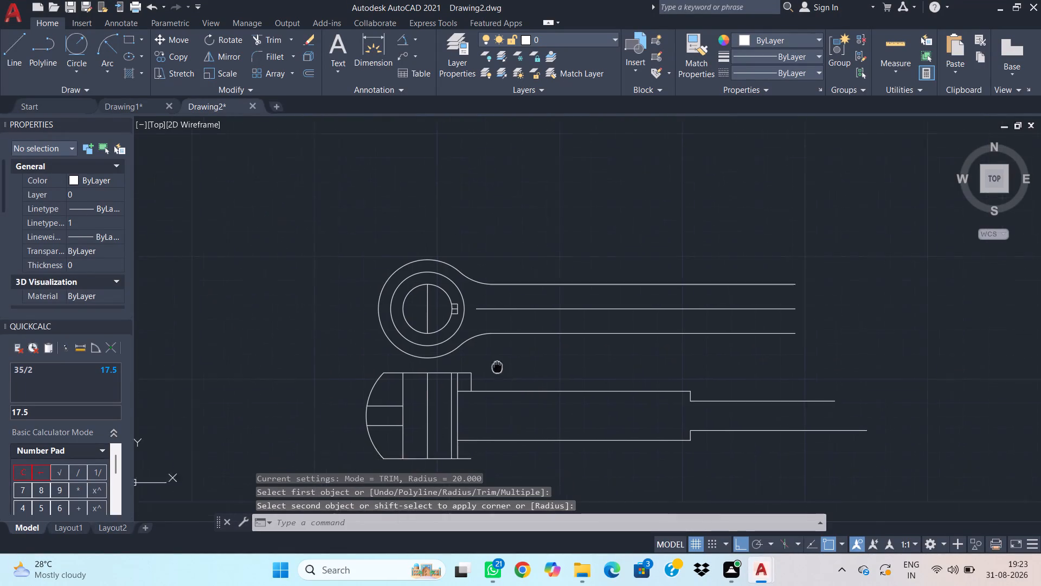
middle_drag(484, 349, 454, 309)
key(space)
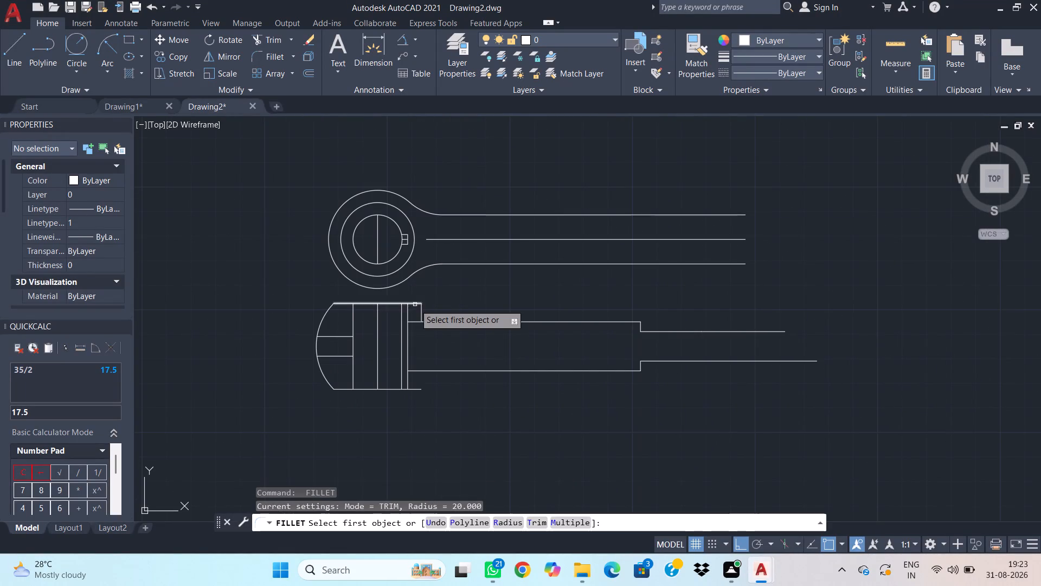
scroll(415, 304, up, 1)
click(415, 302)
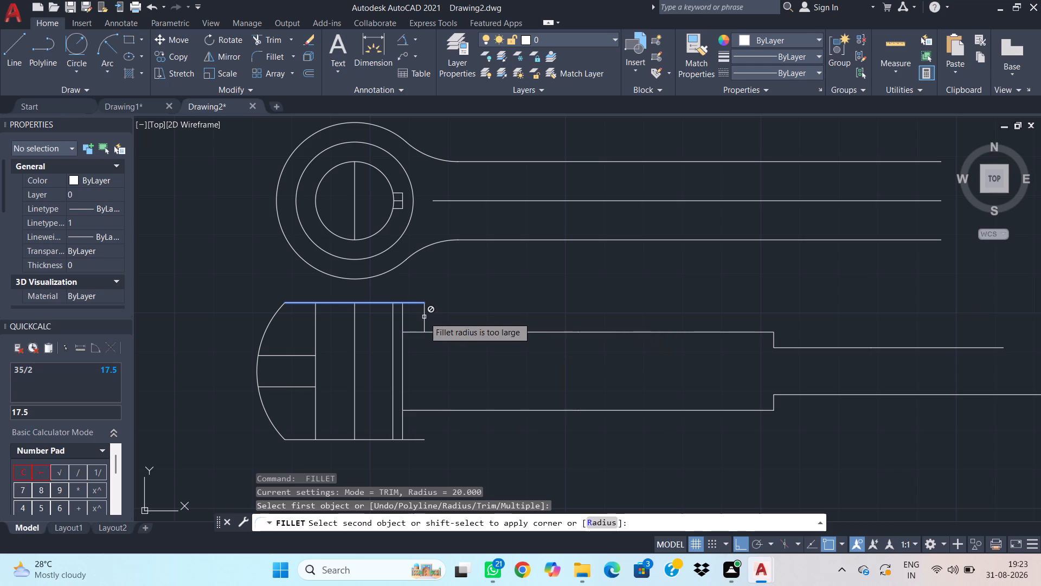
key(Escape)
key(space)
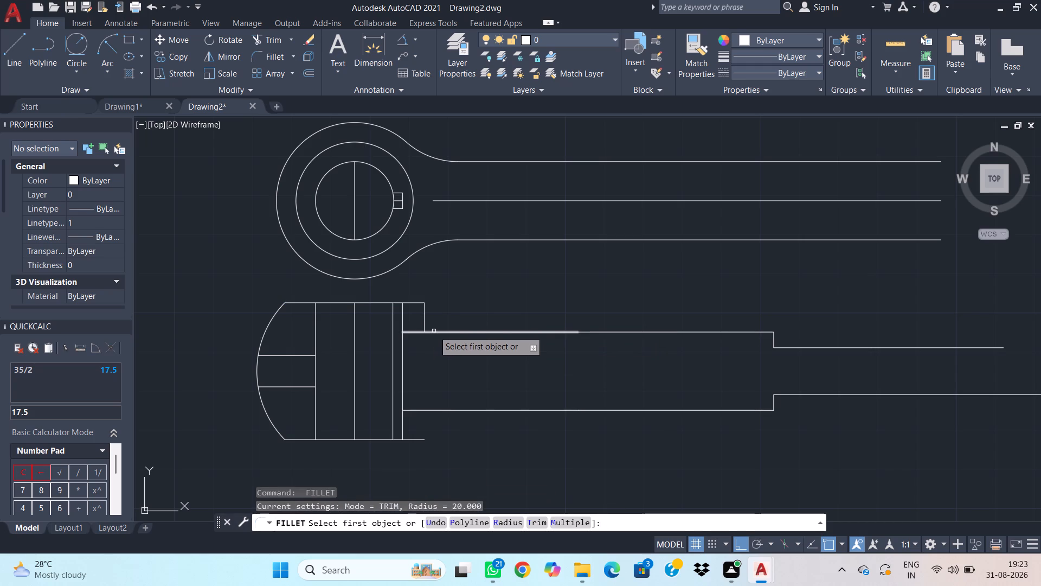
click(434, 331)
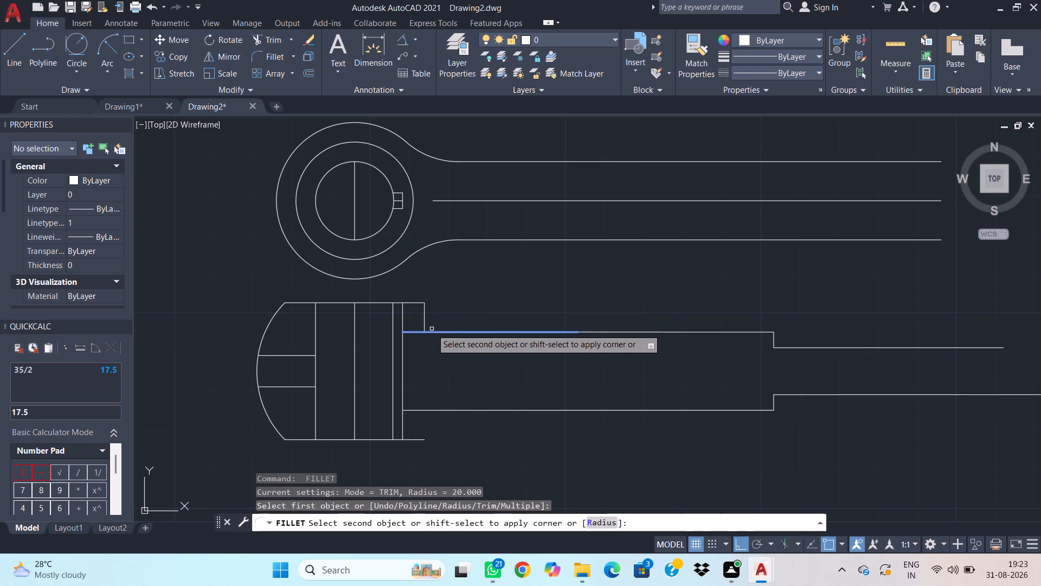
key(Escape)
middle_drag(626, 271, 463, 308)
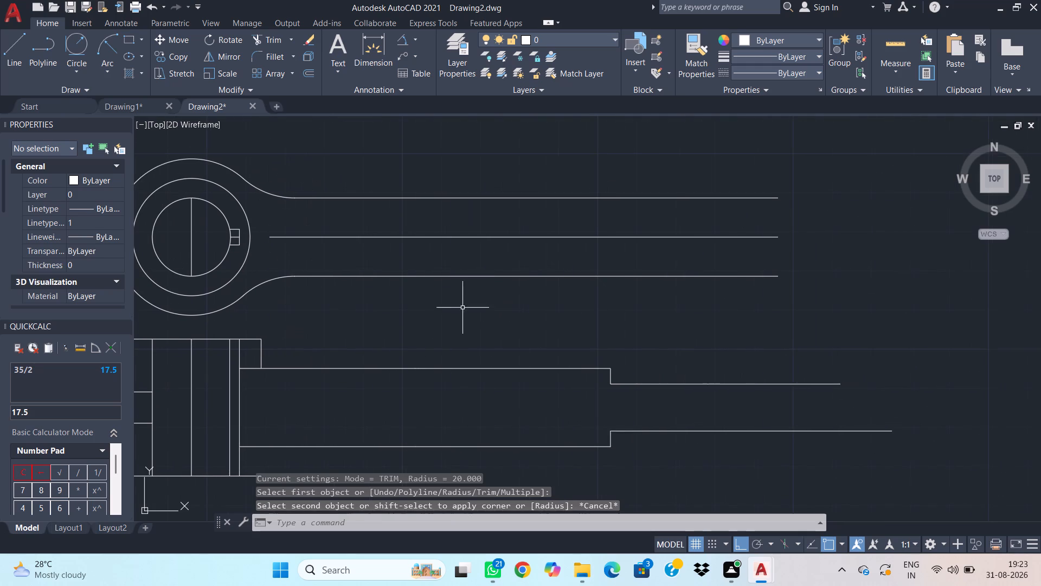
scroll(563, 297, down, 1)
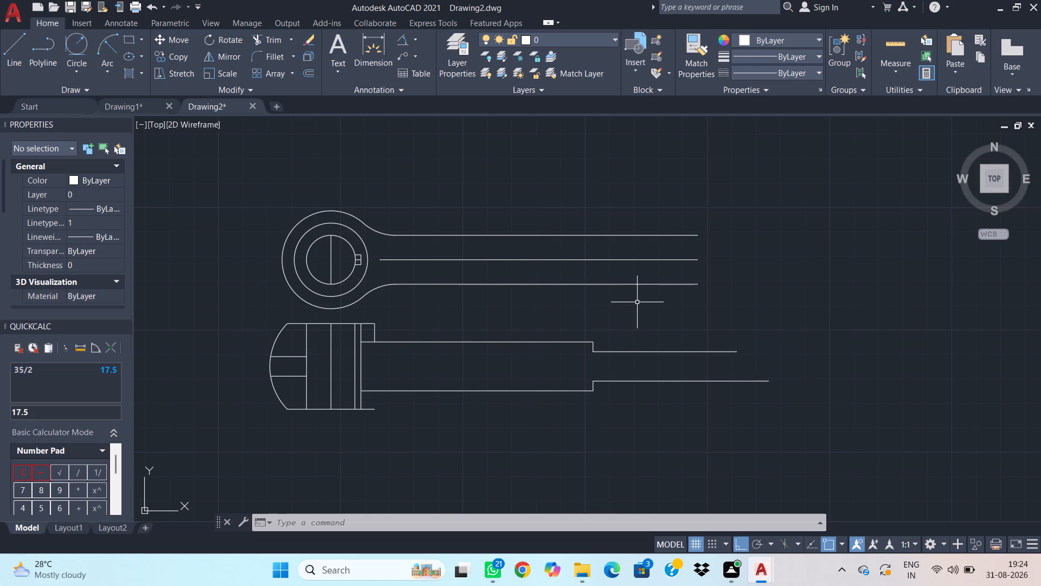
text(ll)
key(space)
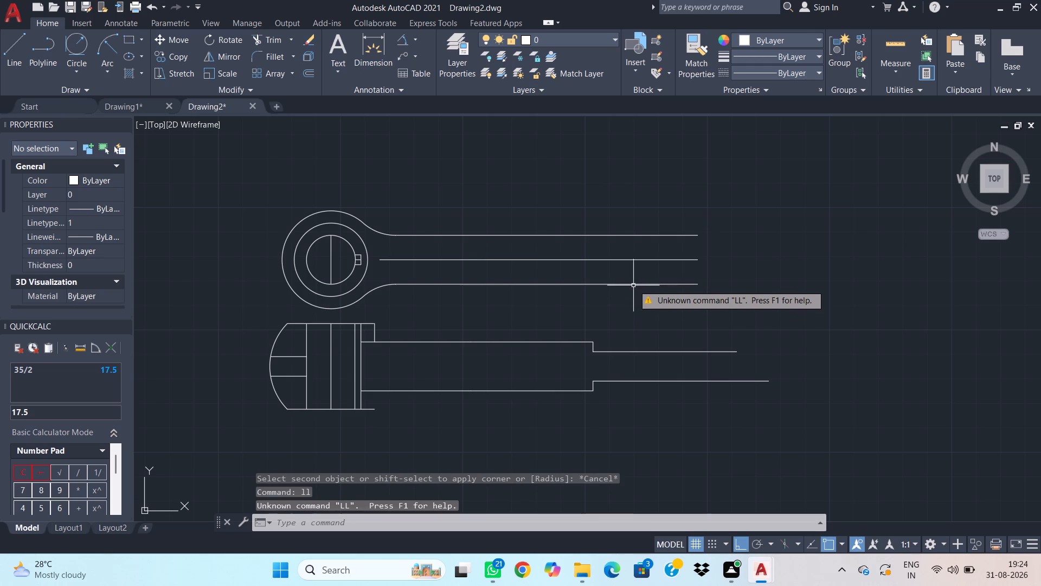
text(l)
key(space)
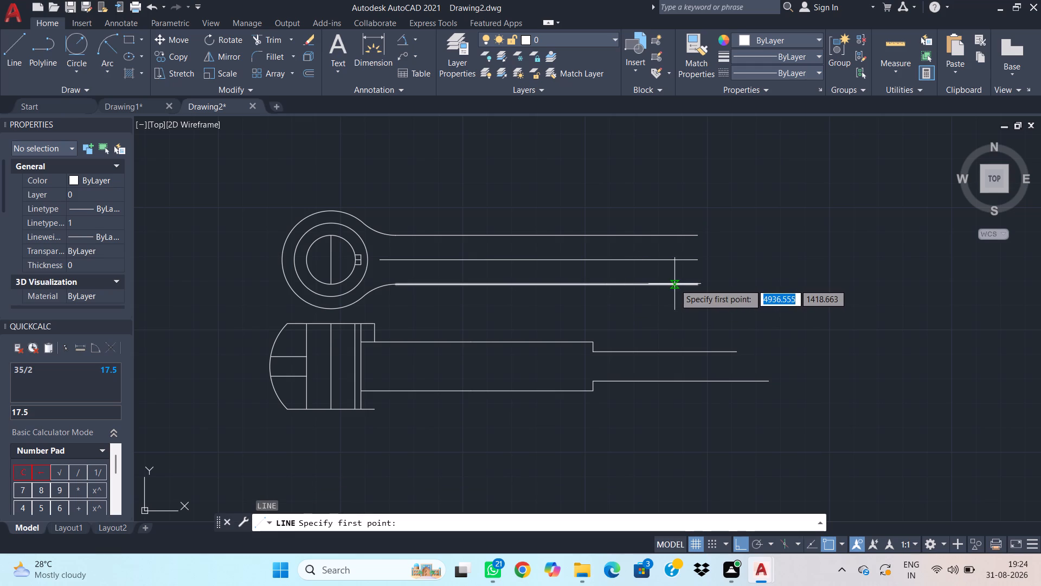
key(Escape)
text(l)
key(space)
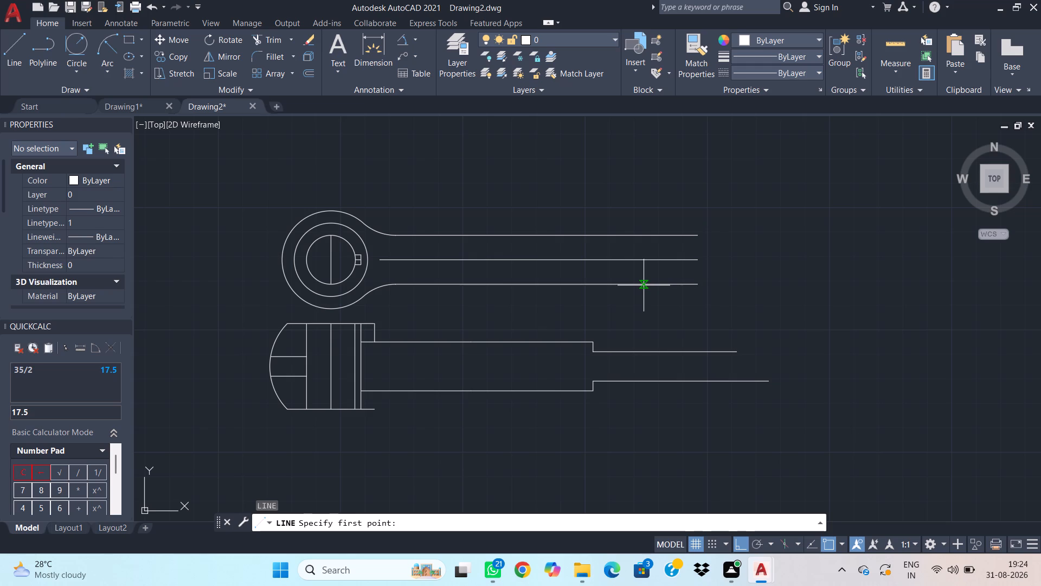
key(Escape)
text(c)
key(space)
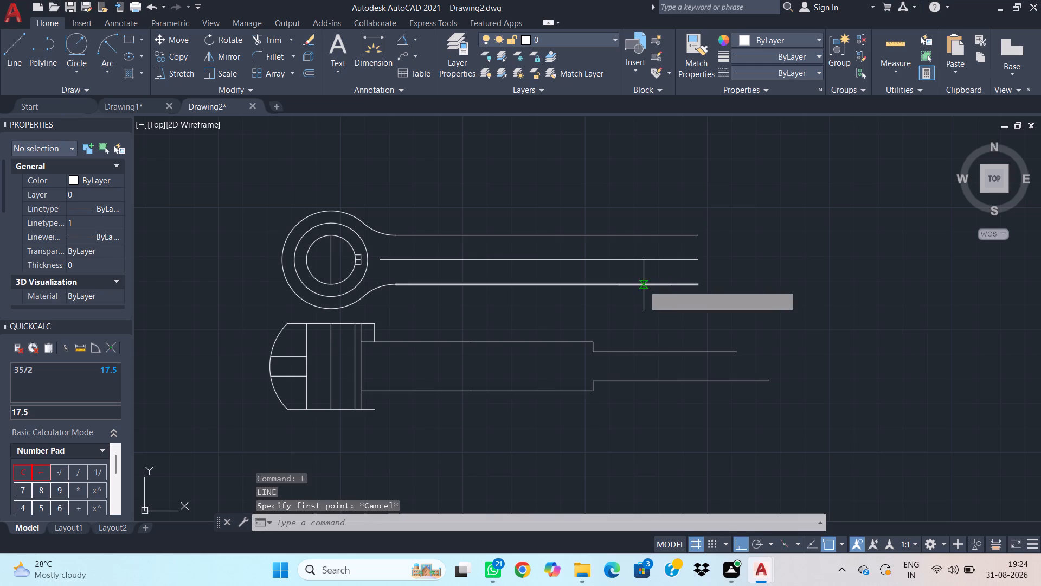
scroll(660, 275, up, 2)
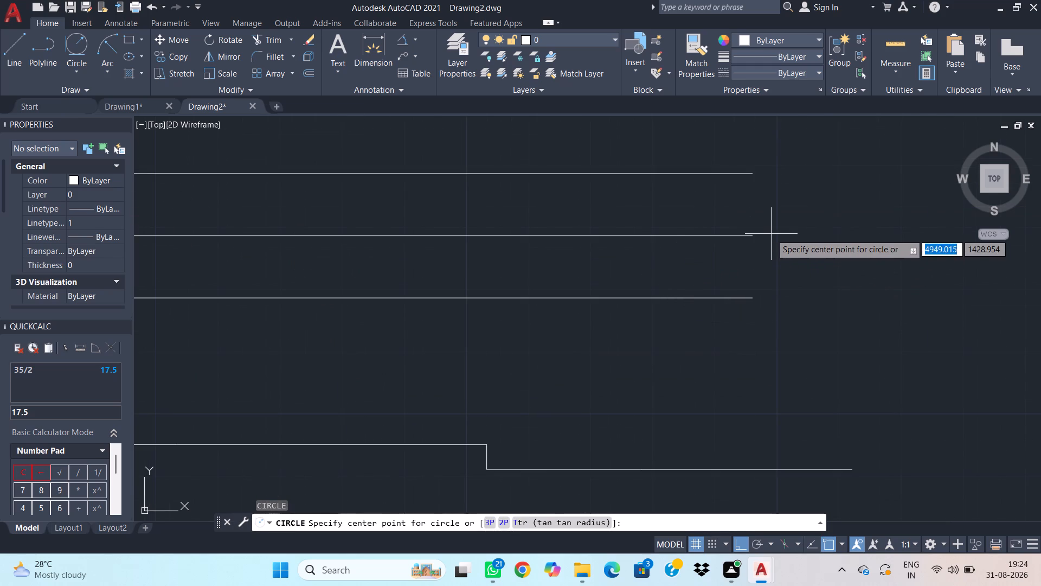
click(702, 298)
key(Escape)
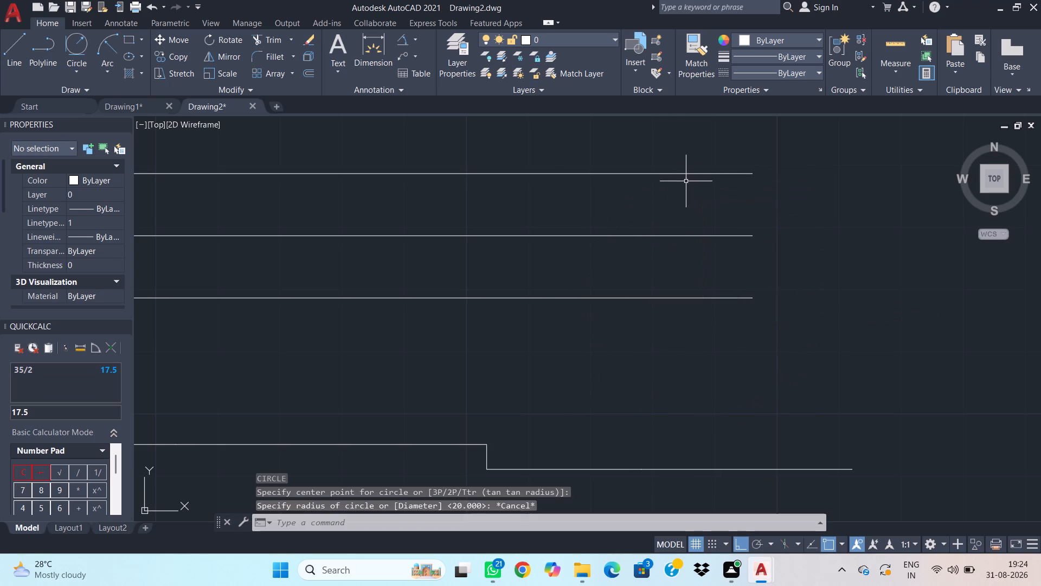
Draw a vertical line near the shank's free end, from the lower shank line to slightly beyond the upper one.
key(l)
key(space)
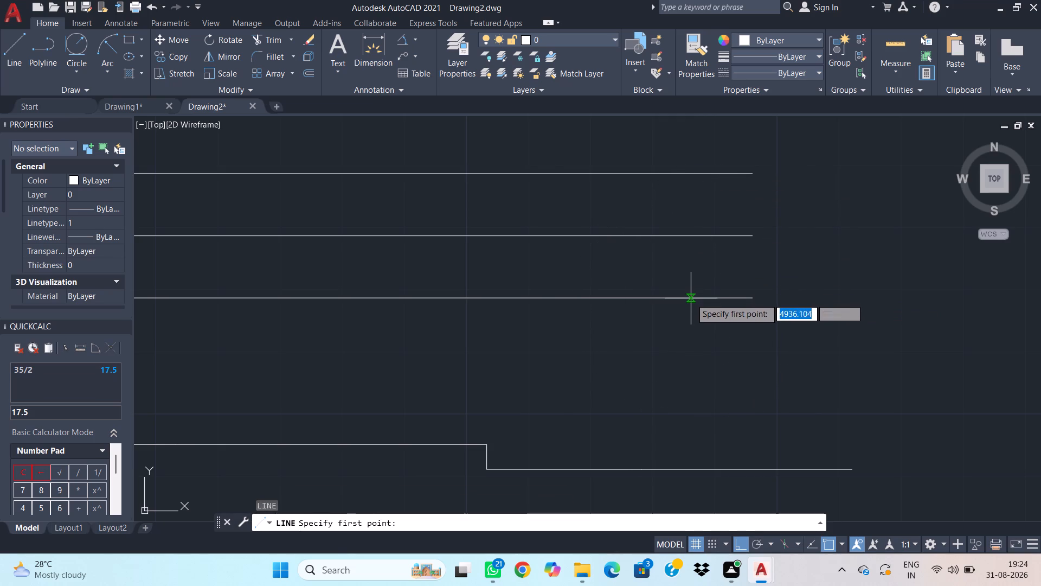
click(691, 298)
click(680, 162)
key(Escape)
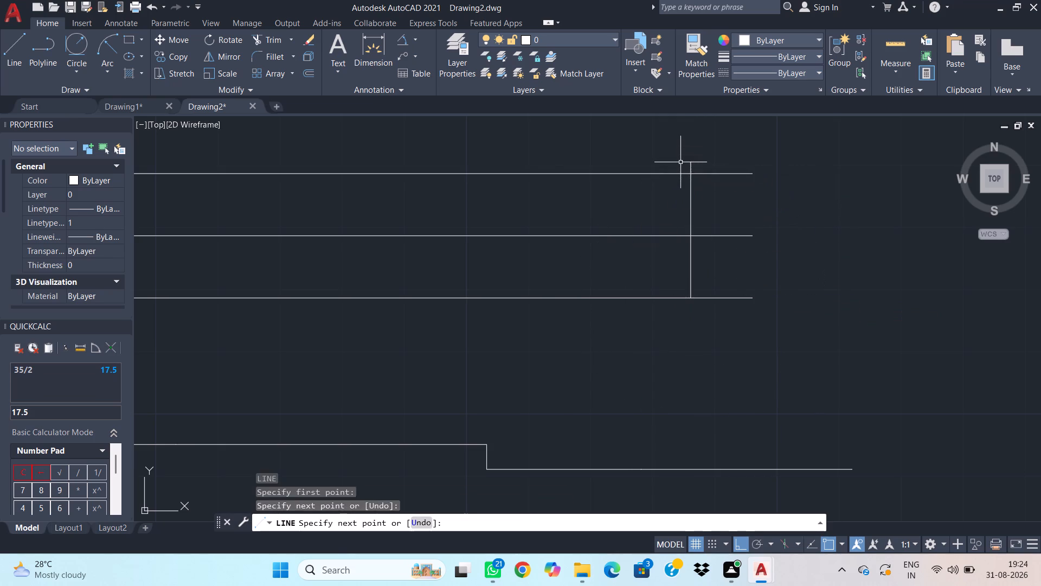
Trim the three shank lines back to the vertical end line and remove that line's overshoot above the upper shank line.
text(tr)
key(space)
drag(725, 304, 724, 183)
drag(727, 199, 725, 162)
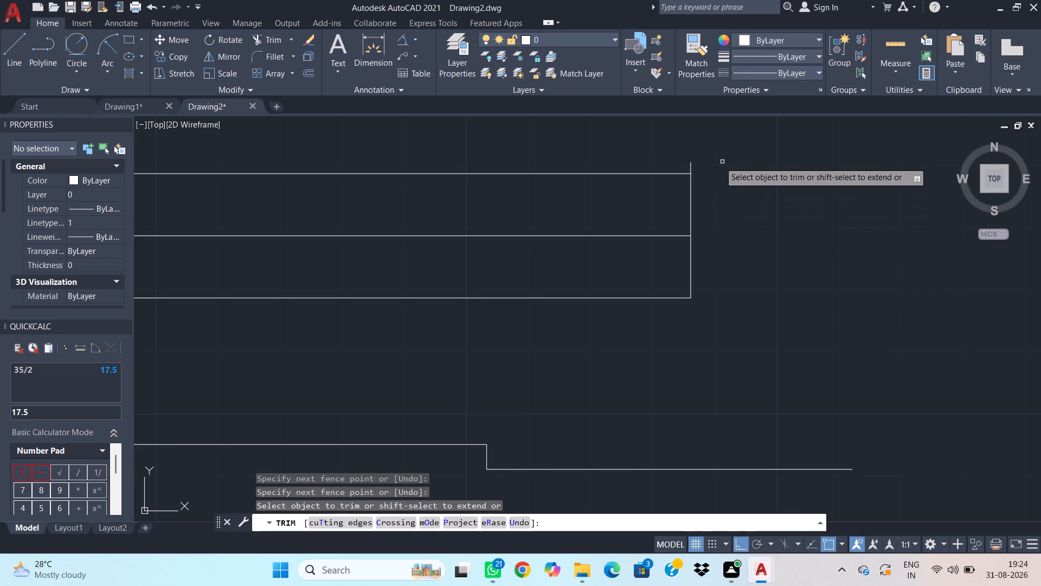
drag(671, 168, 690, 167)
drag(711, 166, 668, 167)
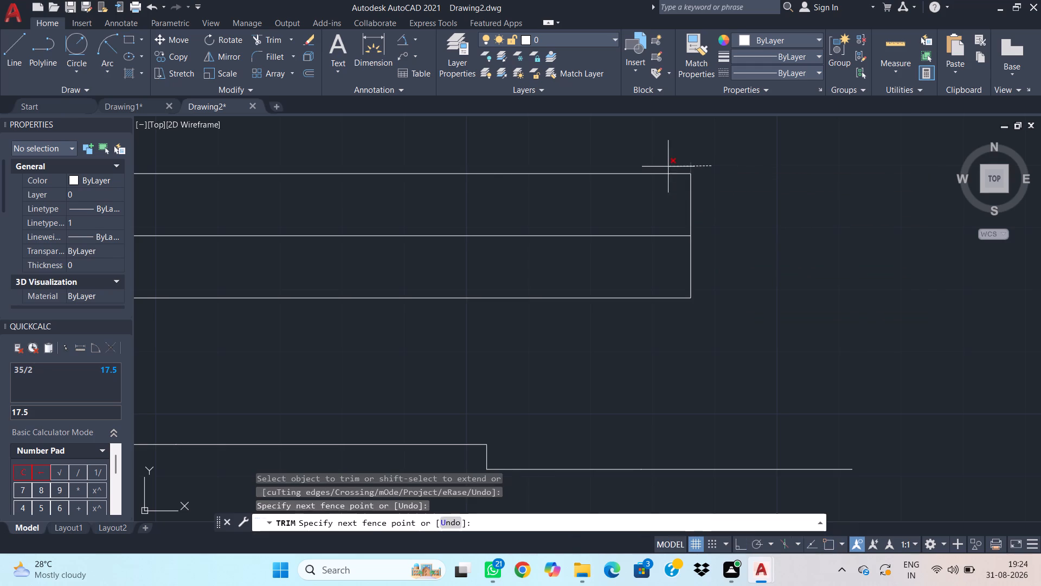
key(Escape)
Draw a 34 mm diameter circle centred where the shank's middle line meets the vertical end line.
scroll(687, 187, down, 1)
text(c)
key(space)
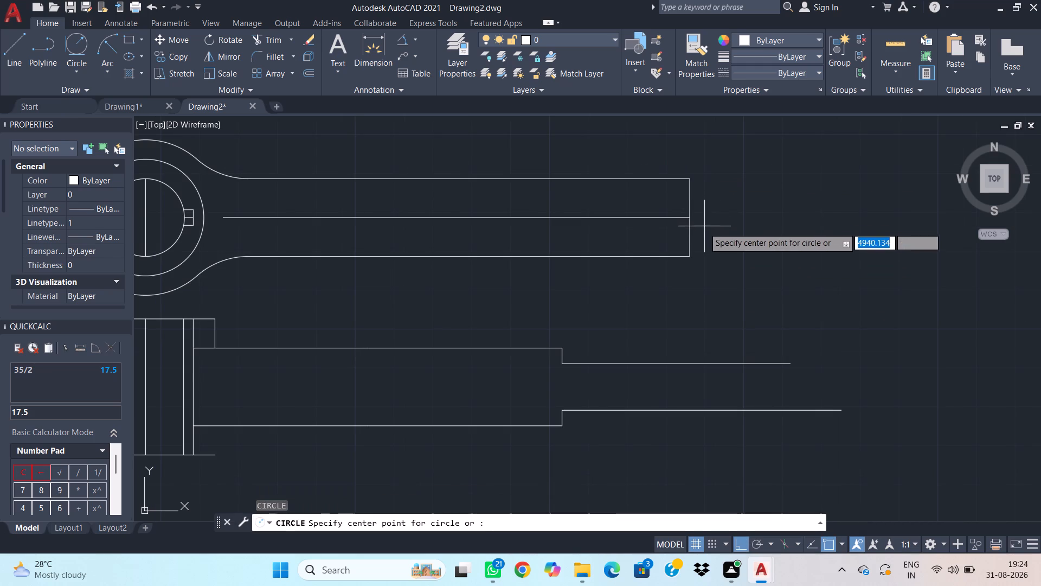
click(692, 216)
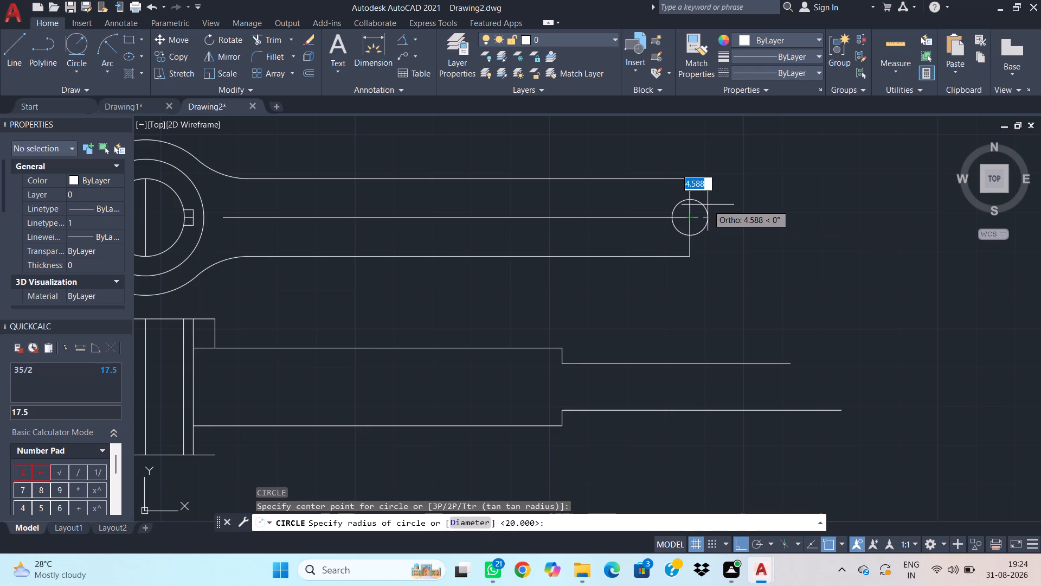
text(d)
key(space)
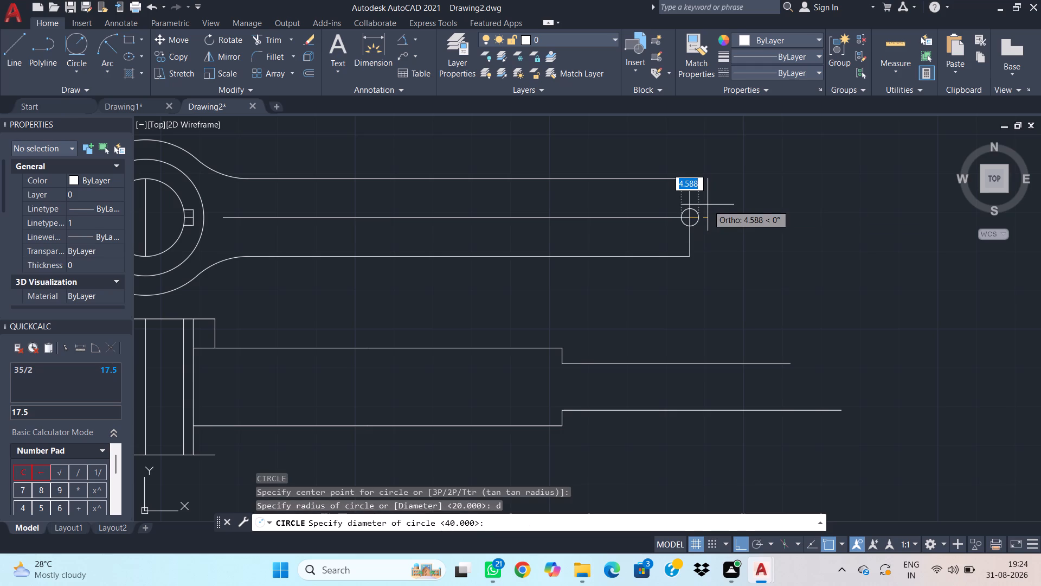
text(34)
key(Return)
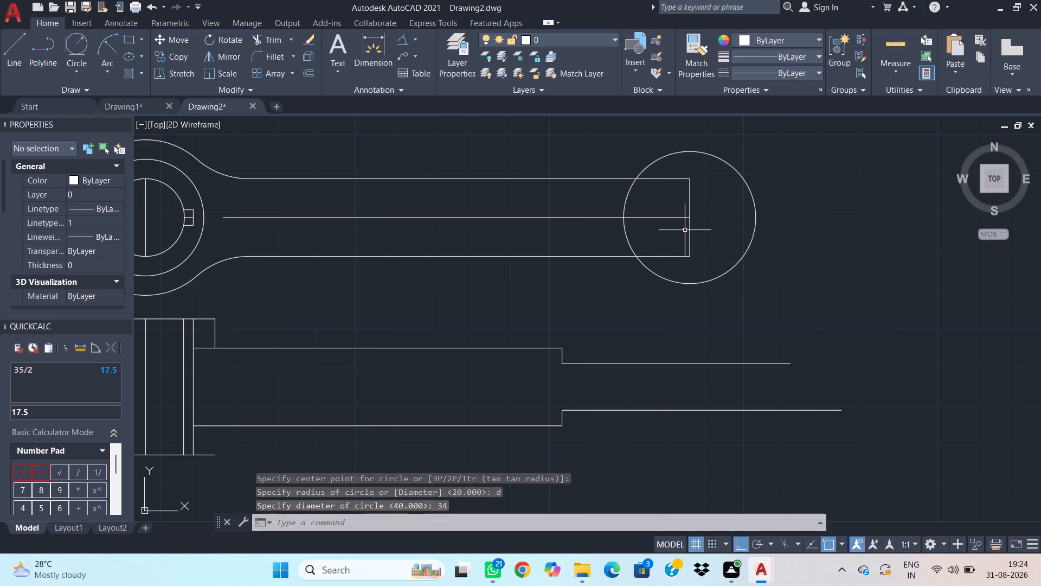
Draw a concentric circle of diameter 30 at the shank's free end.
text(c)
key(space)
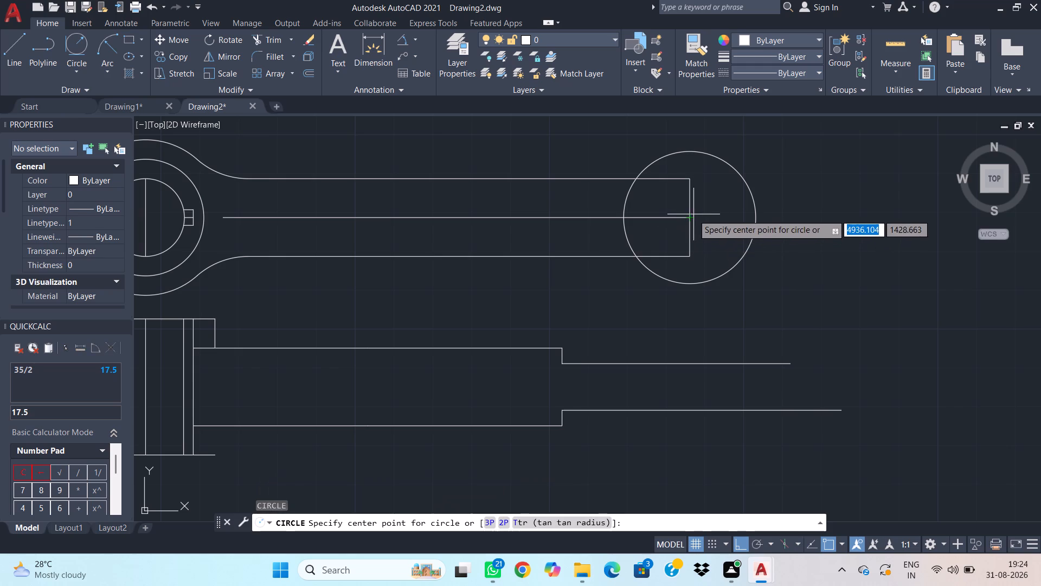
click(690, 217)
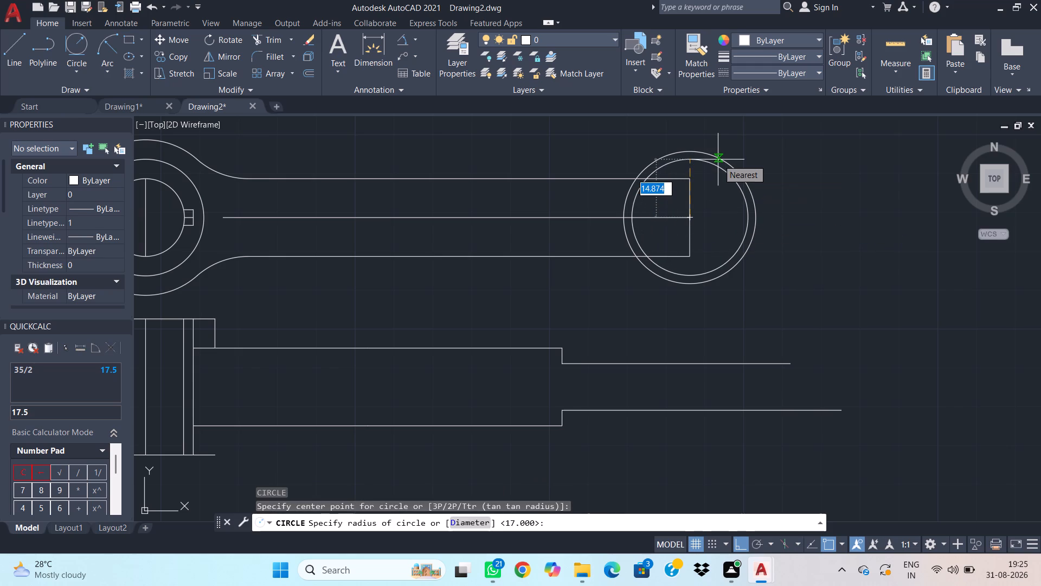
text(d)
key(space)
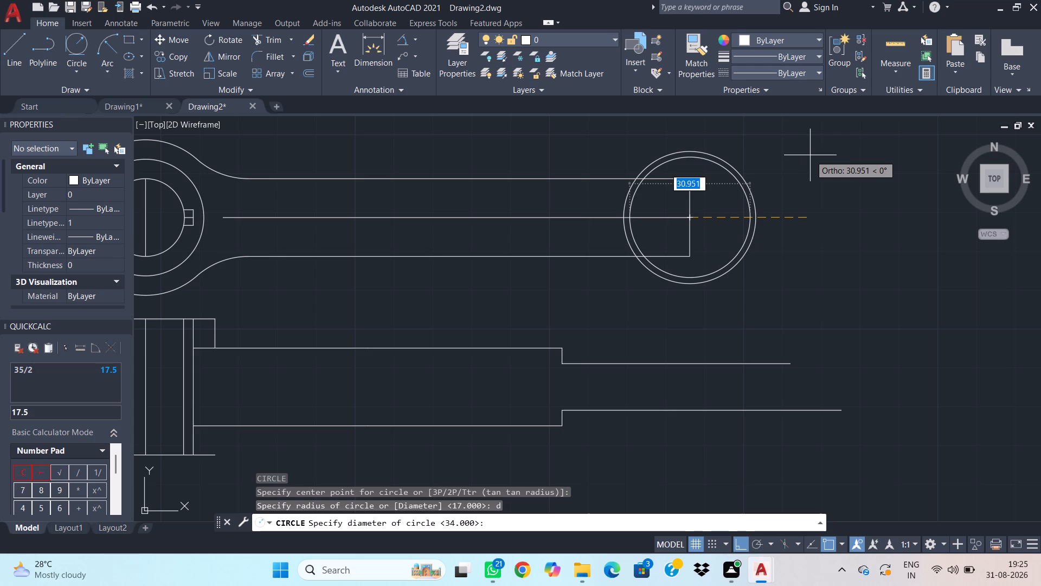
text(30)
key(Return)
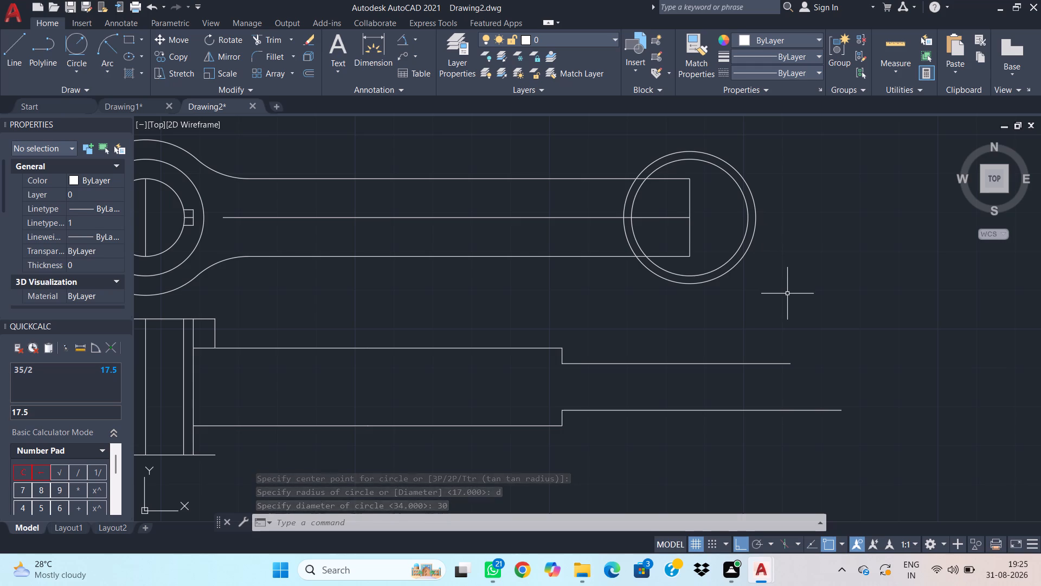
Trim away the vertical end line and the portions of the three shank lines inside the 30 diameter circle.
text(tr)
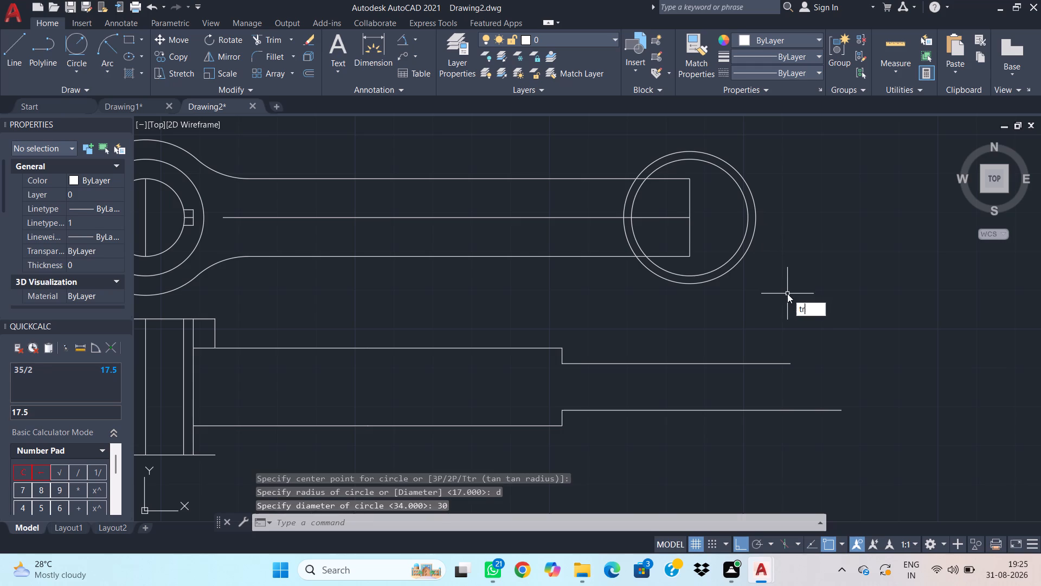
key(space)
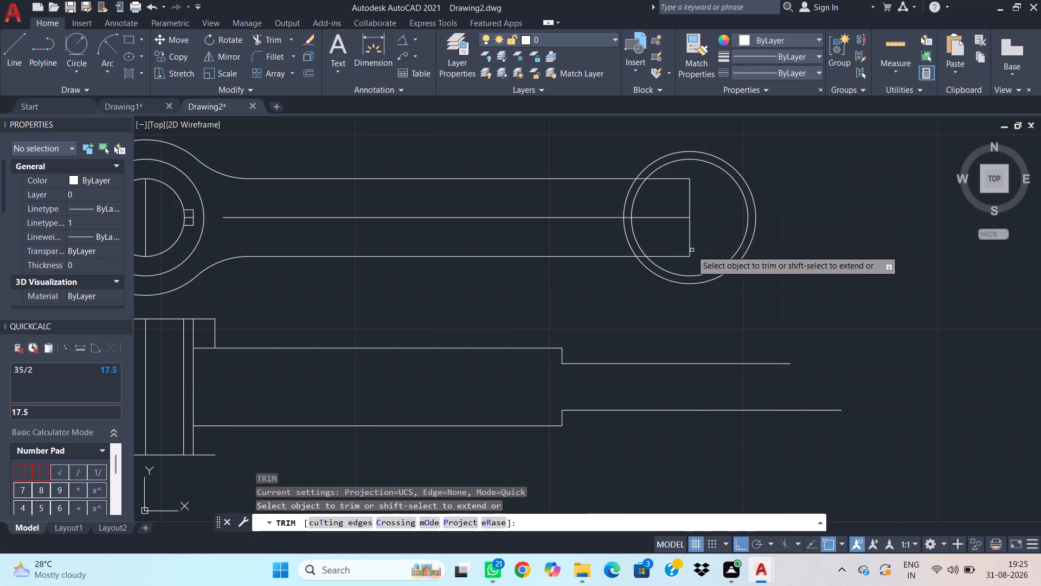
drag(688, 262, 661, 186)
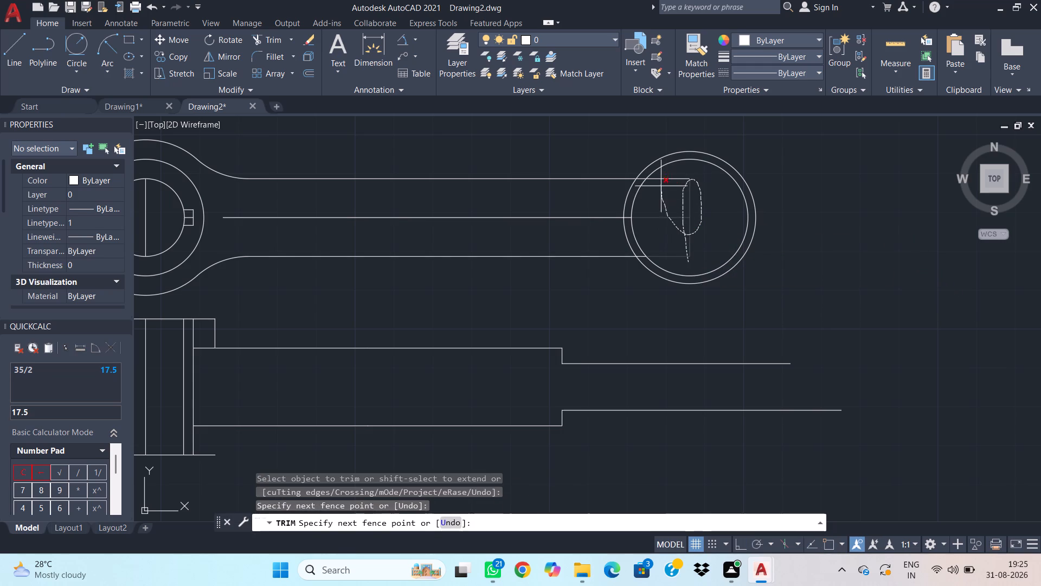
drag(661, 186, 664, 173)
Trim away the 34 diameter circle's arc between the upper and lower shank lines.
scroll(672, 194, up, 1)
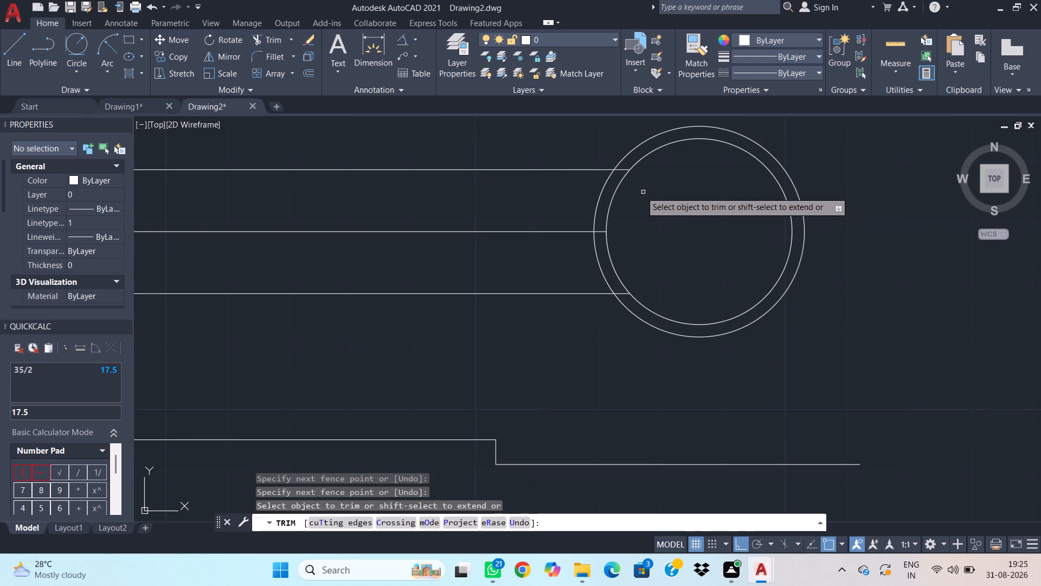
click(609, 177)
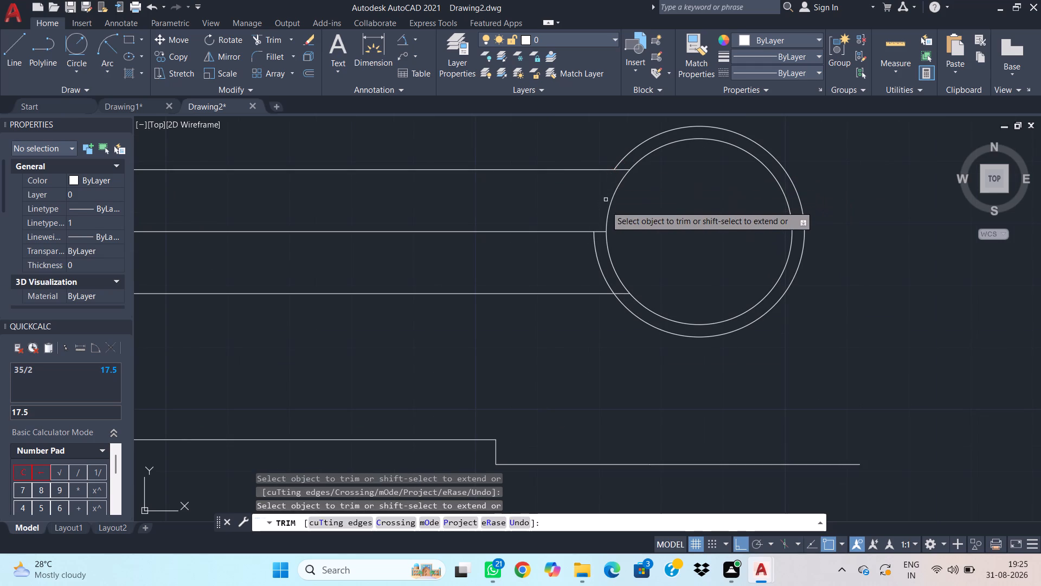
click(595, 257)
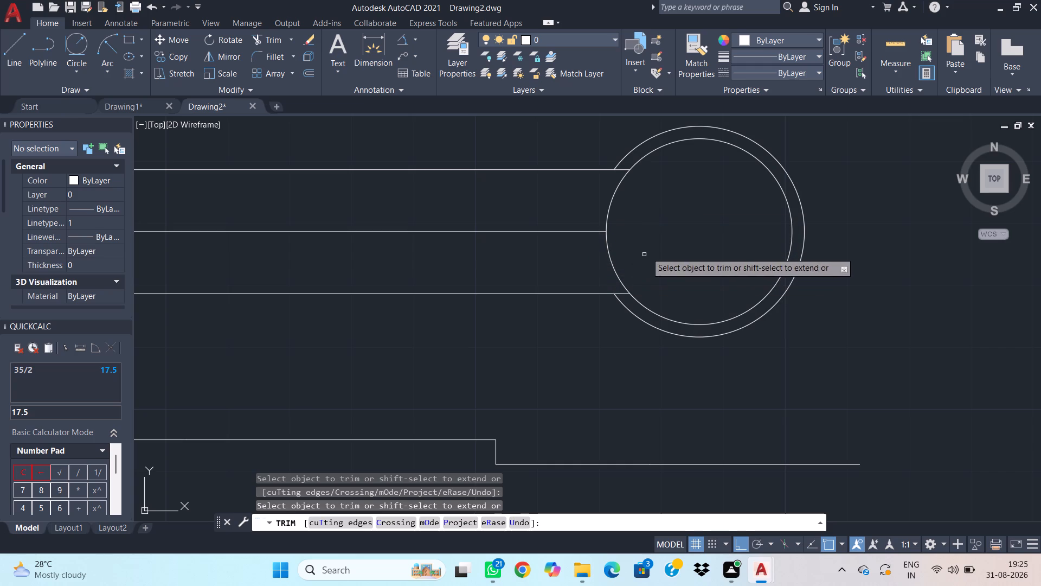
key(Escape)
Draw a circle of diameter 20 concentric with the two circles at the shank's free end.
text(c)
key(space)
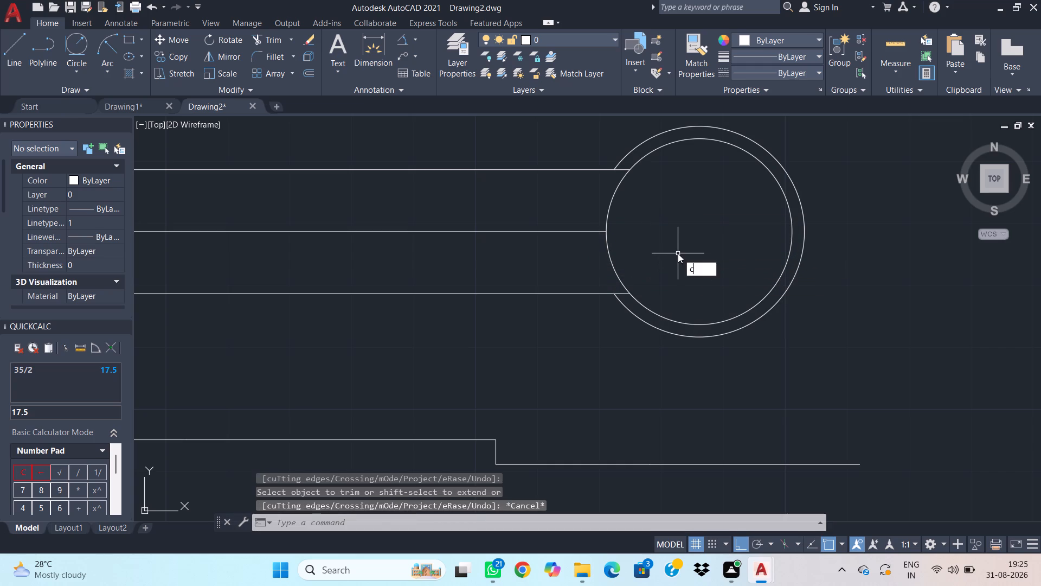
click(699, 230)
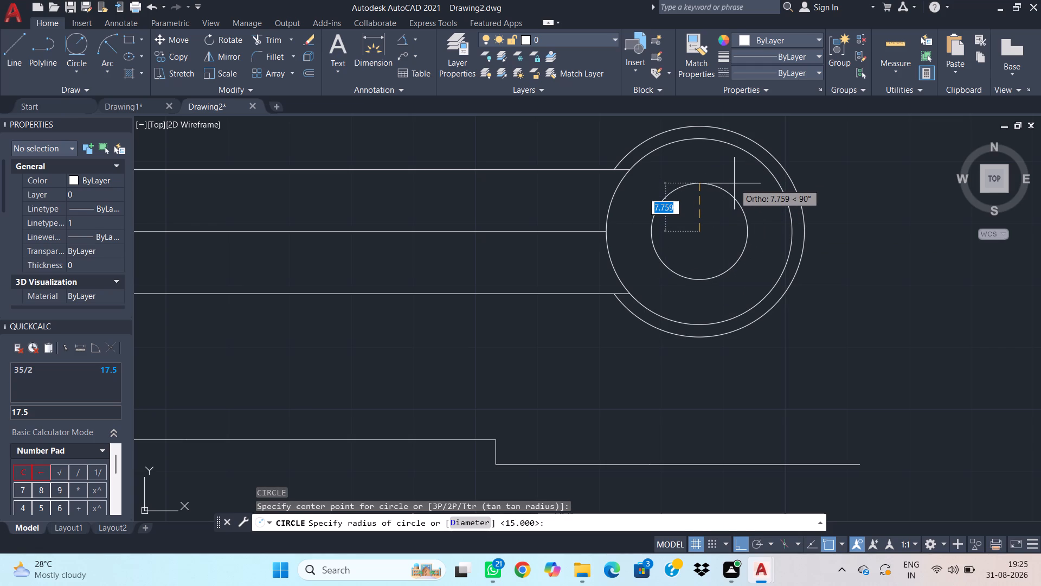
text(d 20)
key(Return)
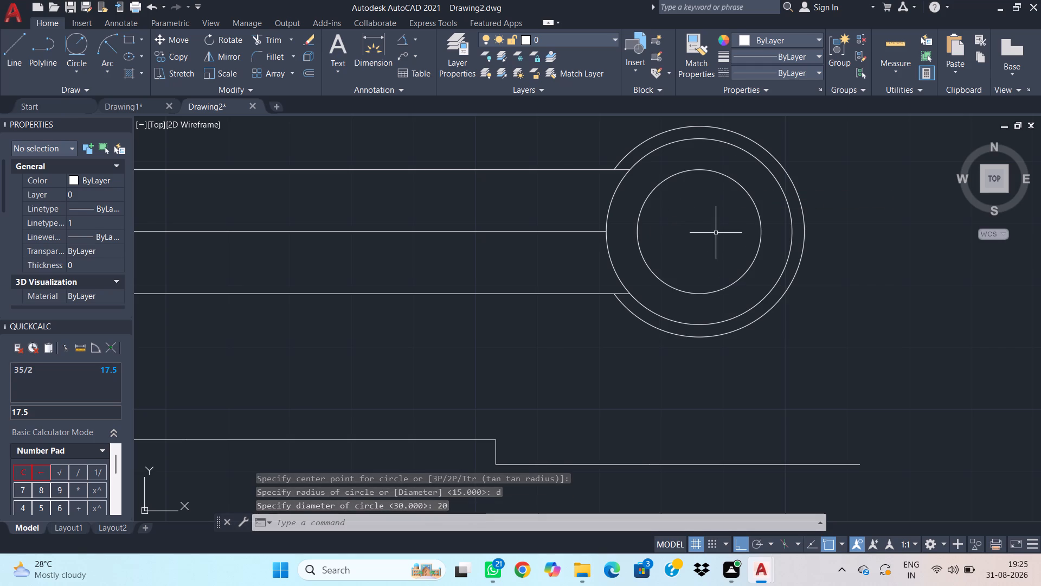
Start a new line at the concentric circles on the shank's free end.
text(l)
key(space)
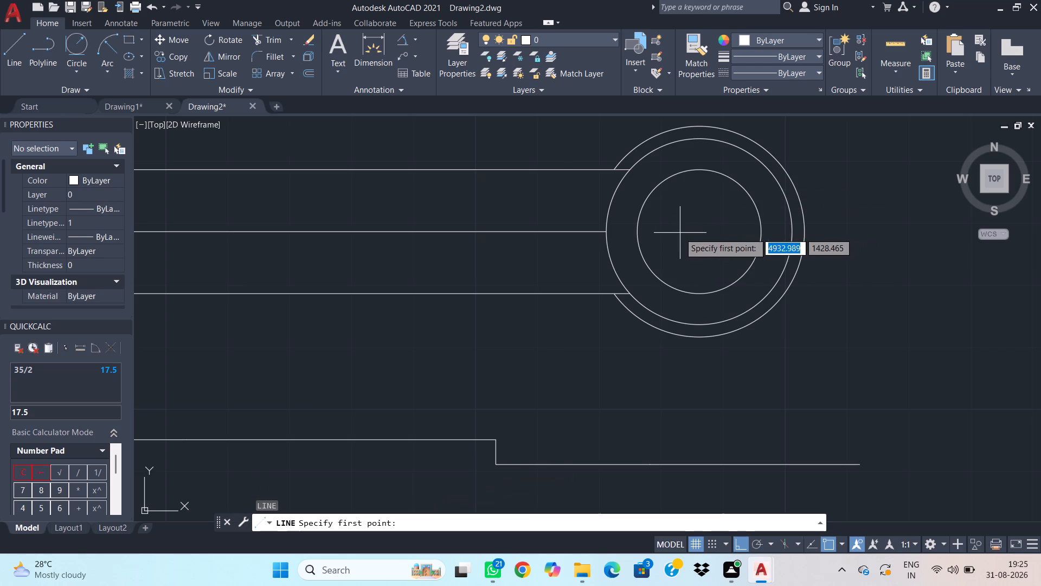
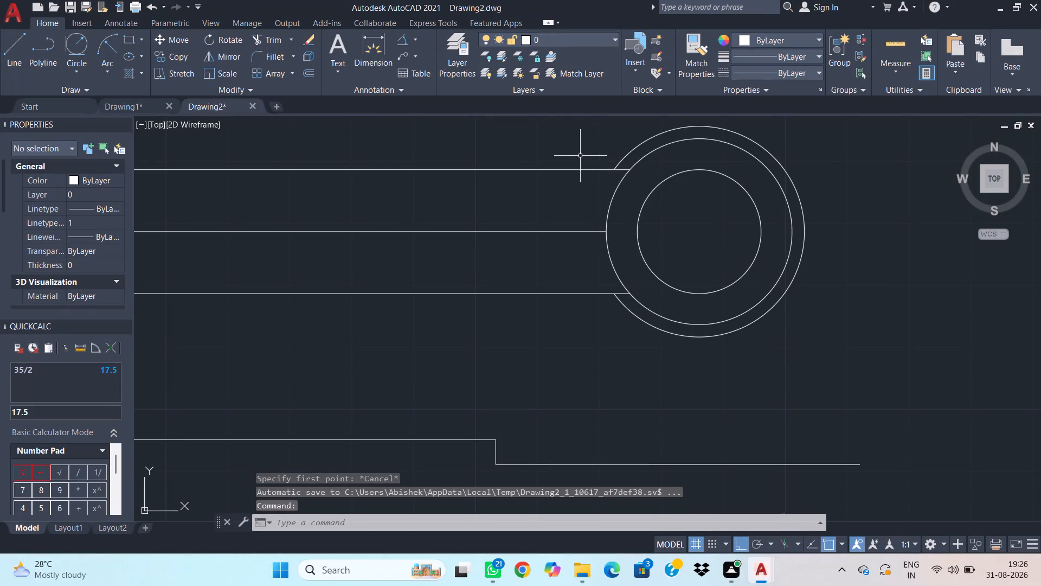
Set the innermost circle's diameter at the shank's free end to 18.
drag(777, 245, 770, 243)
click(751, 232)
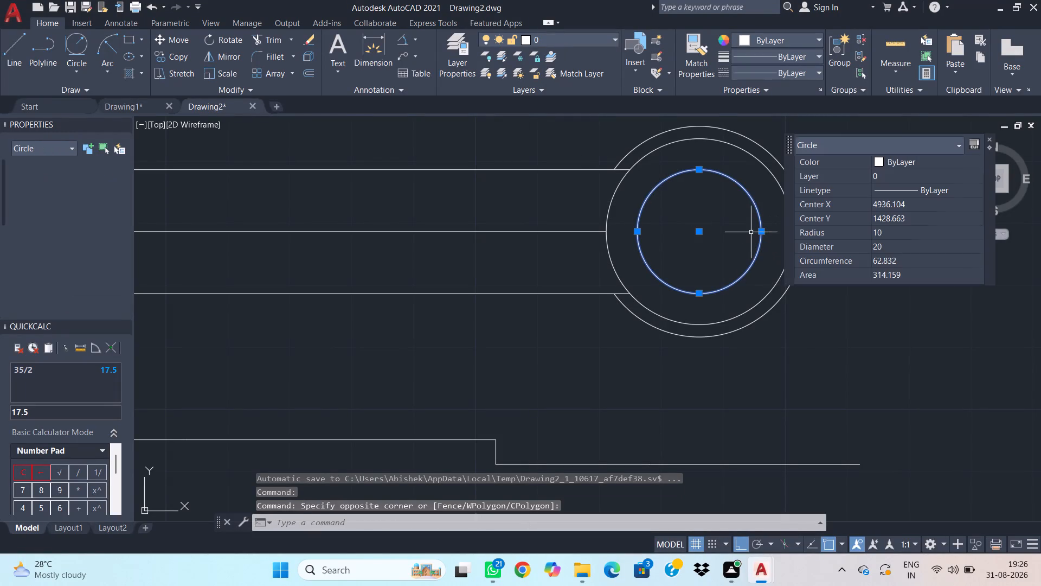
click(893, 247)
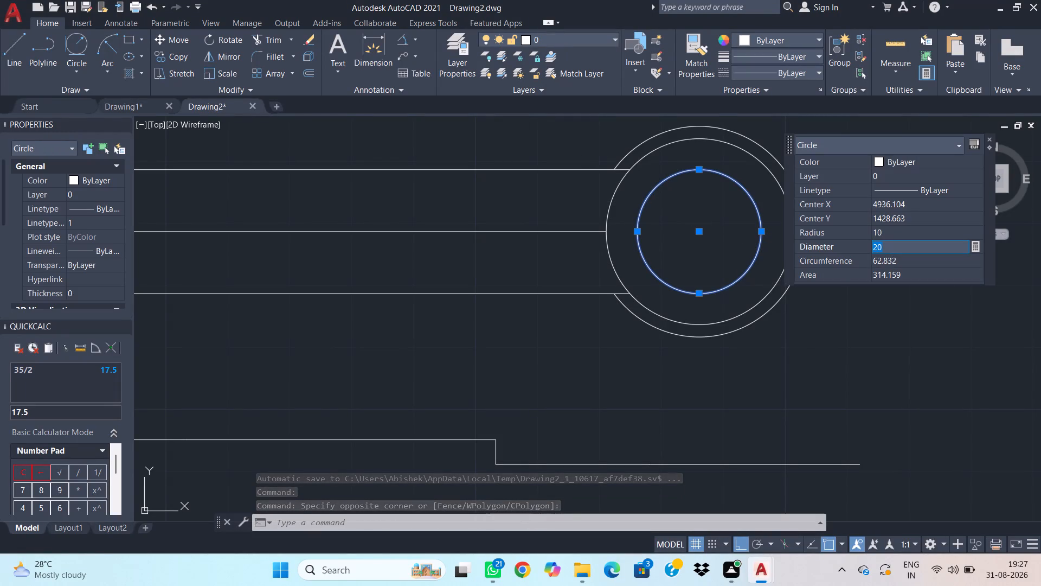
text(18)
key(Return)
key(Escape)
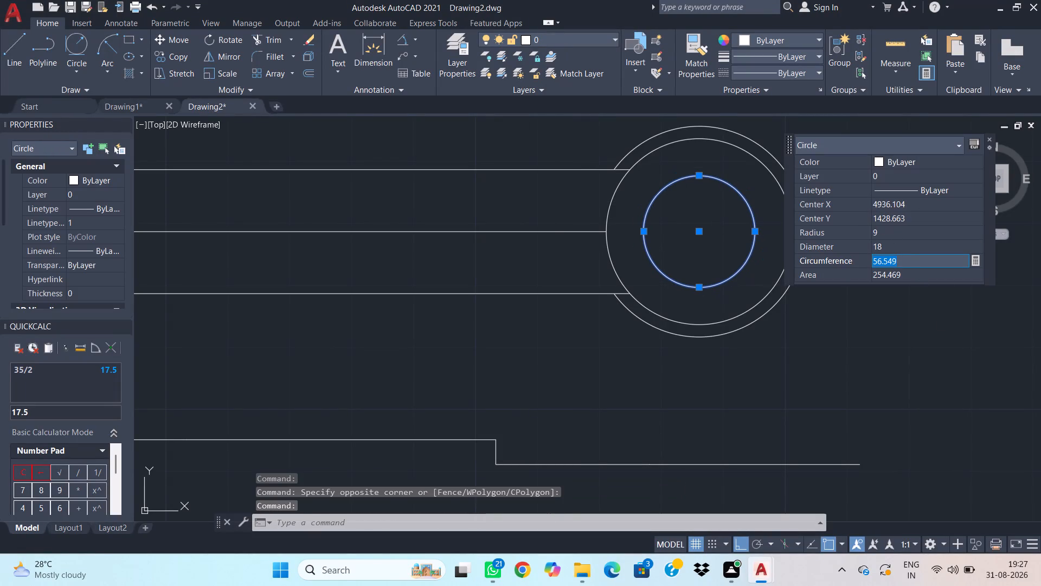
key(grave)
key(Escape)
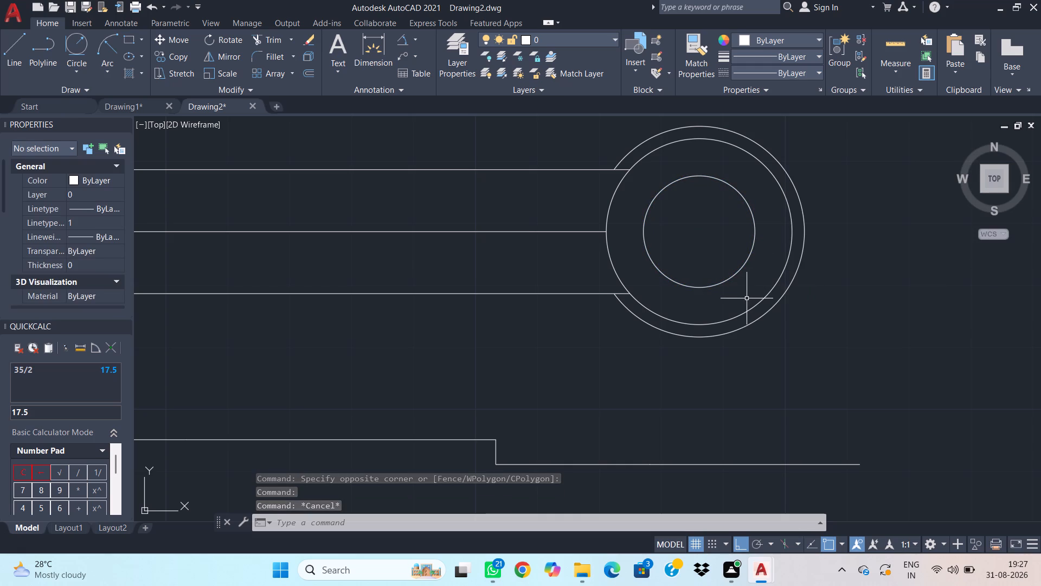
Draw a horizontal line of length 38 from the concentric circles' center back along the shank's axis.
text(l)
key(space)
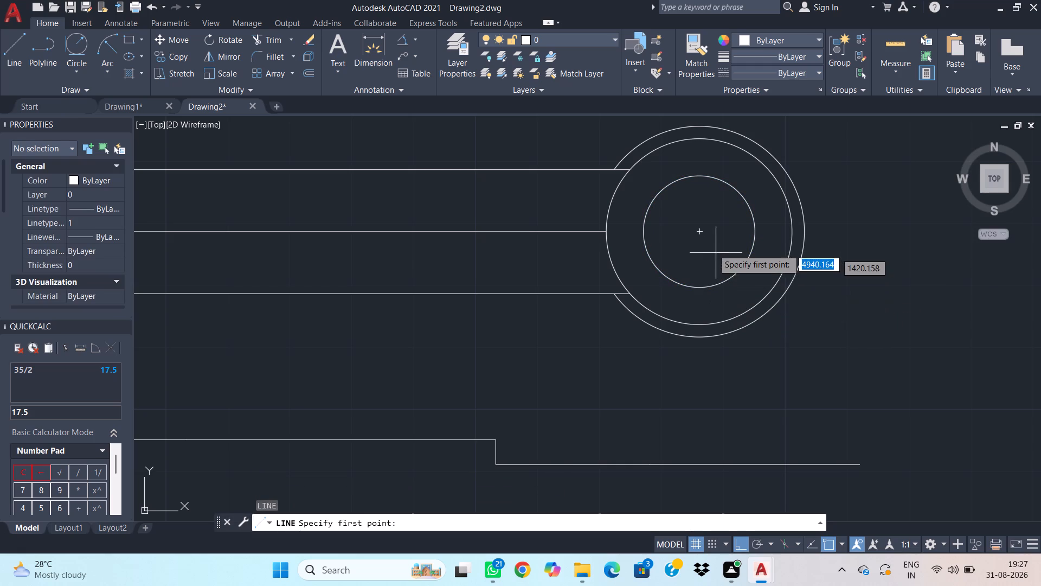
click(698, 230)
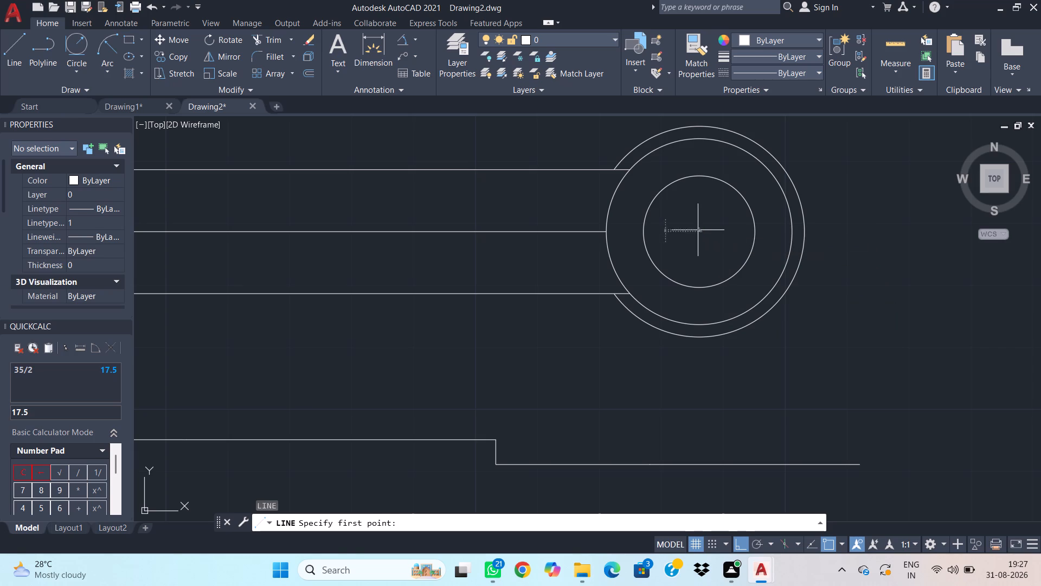
text(38)
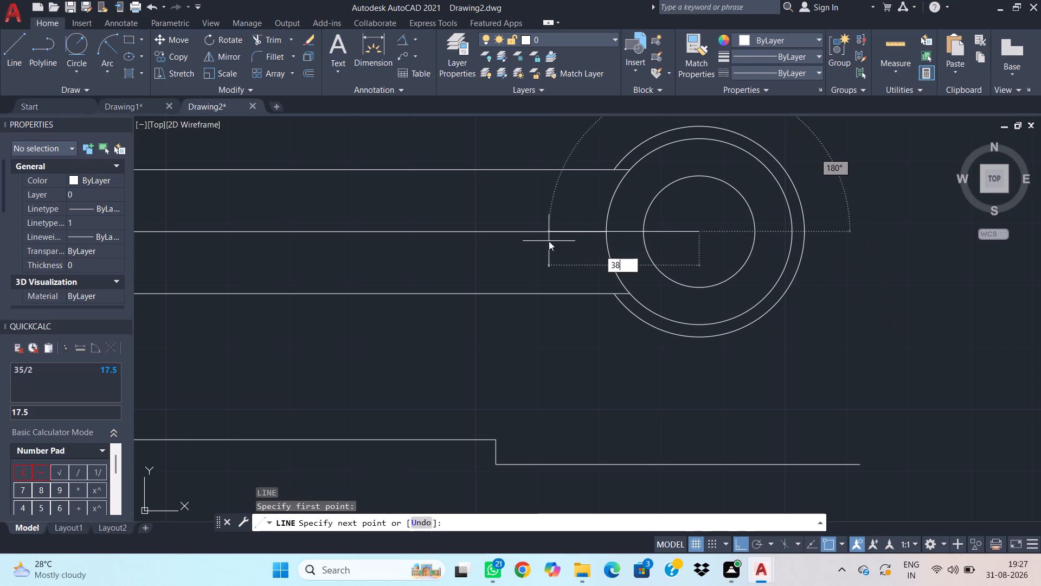
key(Return)
key(Escape)
Delete the shank's original middle line, keeping the new 38 long line from the circles' center.
click(436, 257)
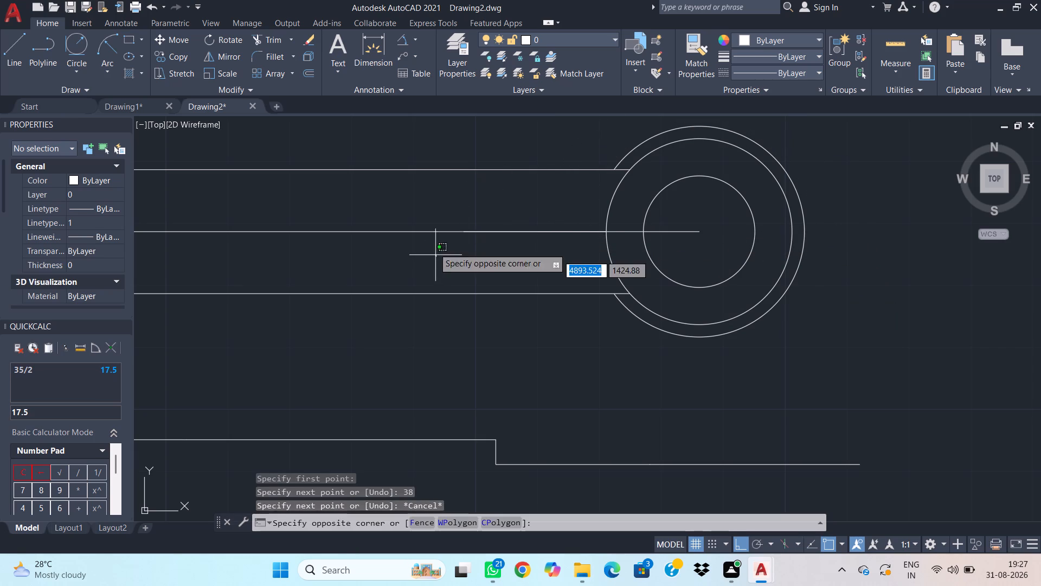
click(427, 222)
key(Delete)
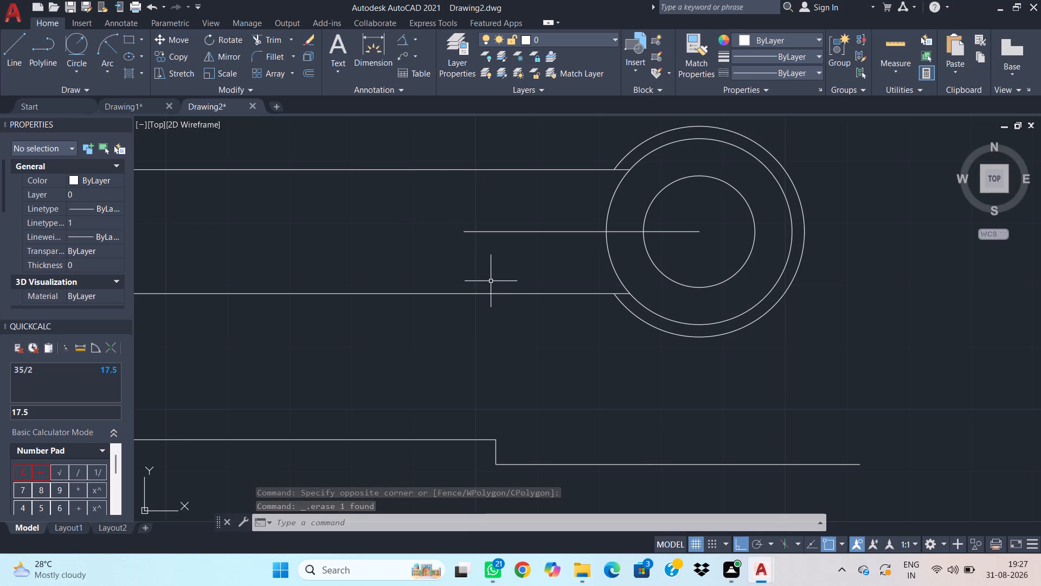
From the inner end of the 38 line, draw a line 6 upward, continuing horizontally across and past the circles.
text(l)
key(space)
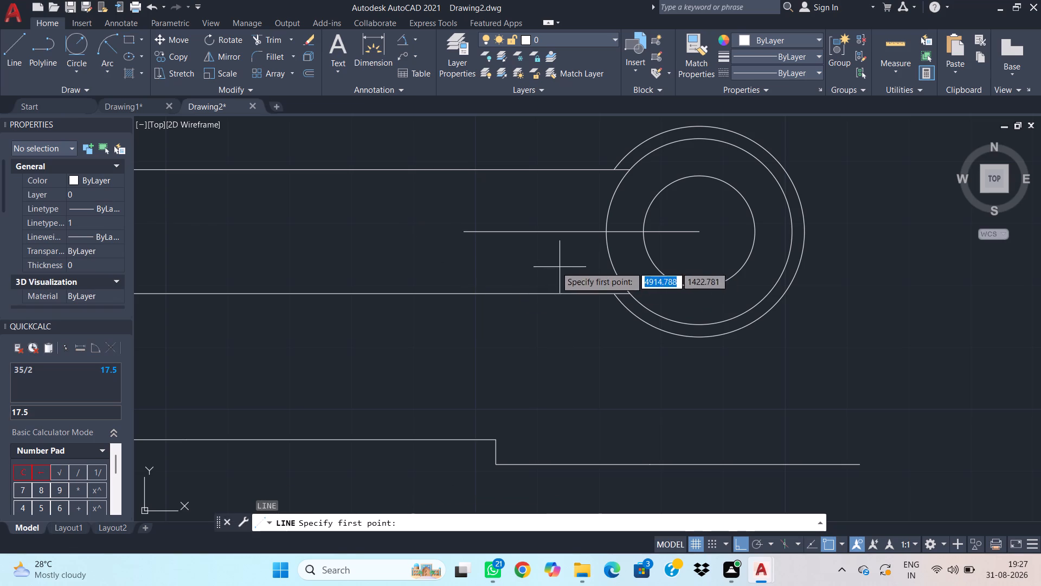
click(462, 233)
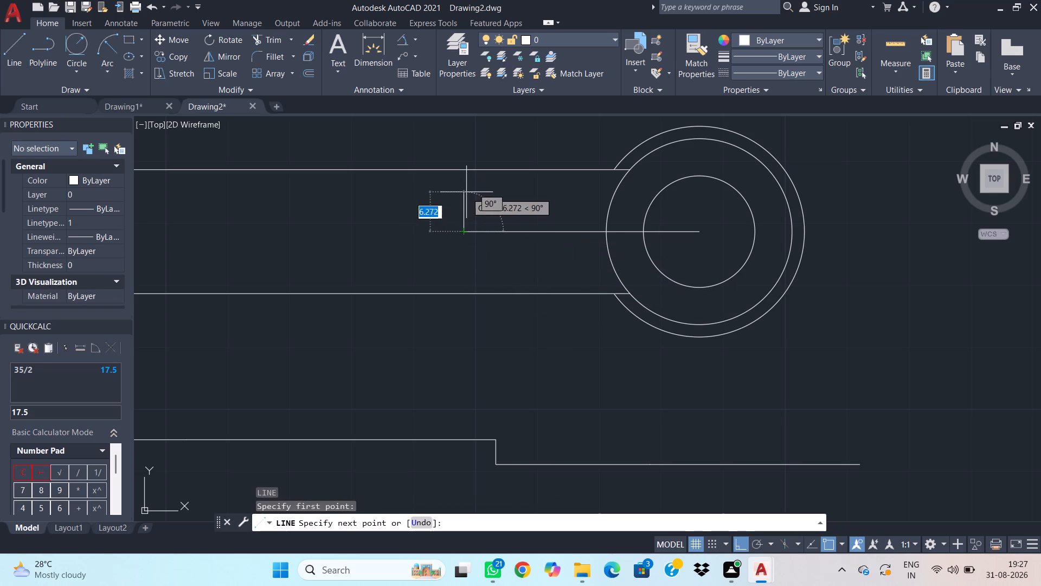
key(6)
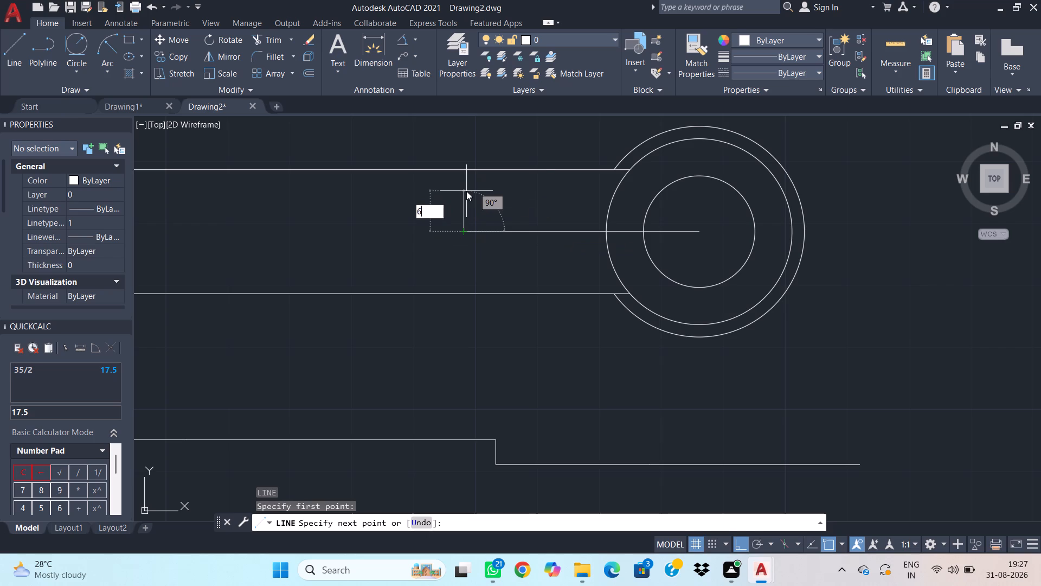
key(Return)
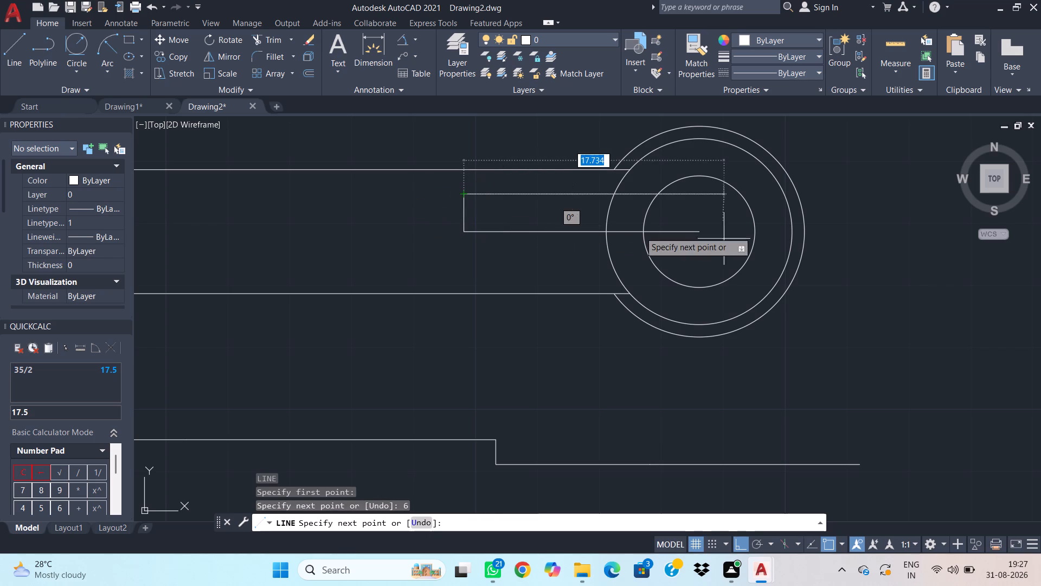
click(931, 215)
key(Escape)
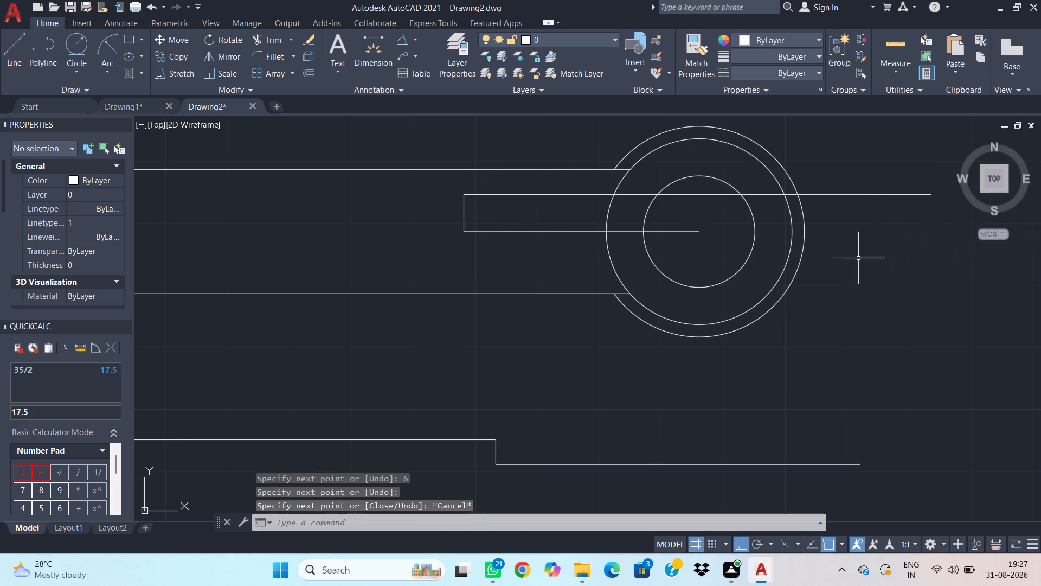
From the same end of the 38 line, draw a line 6 downward, continuing horizontally across and past the circles.
key(space)
drag(466, 234, 466, 235)
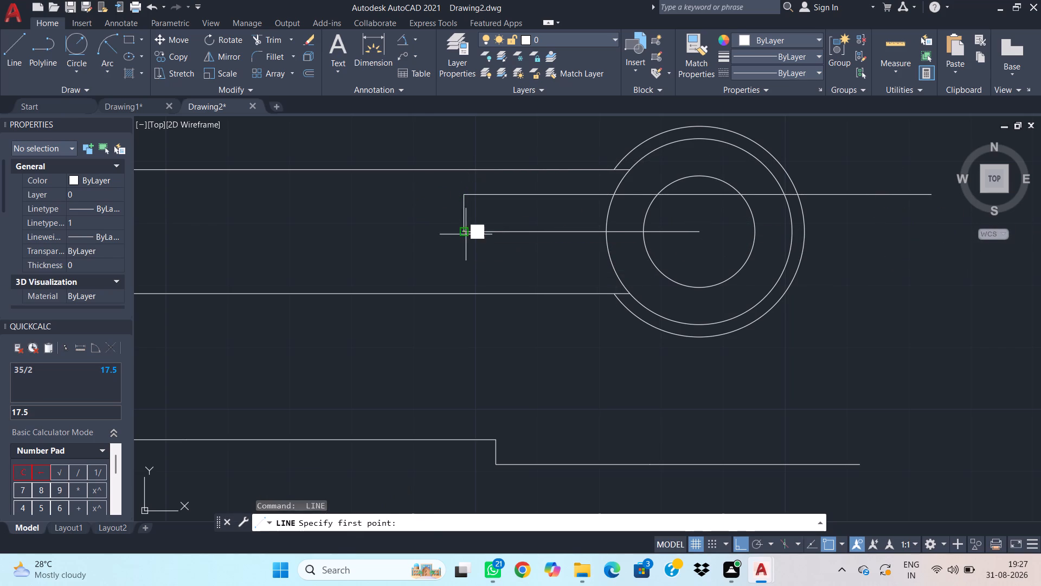
drag(466, 235, 470, 246)
key(6)
key(Return)
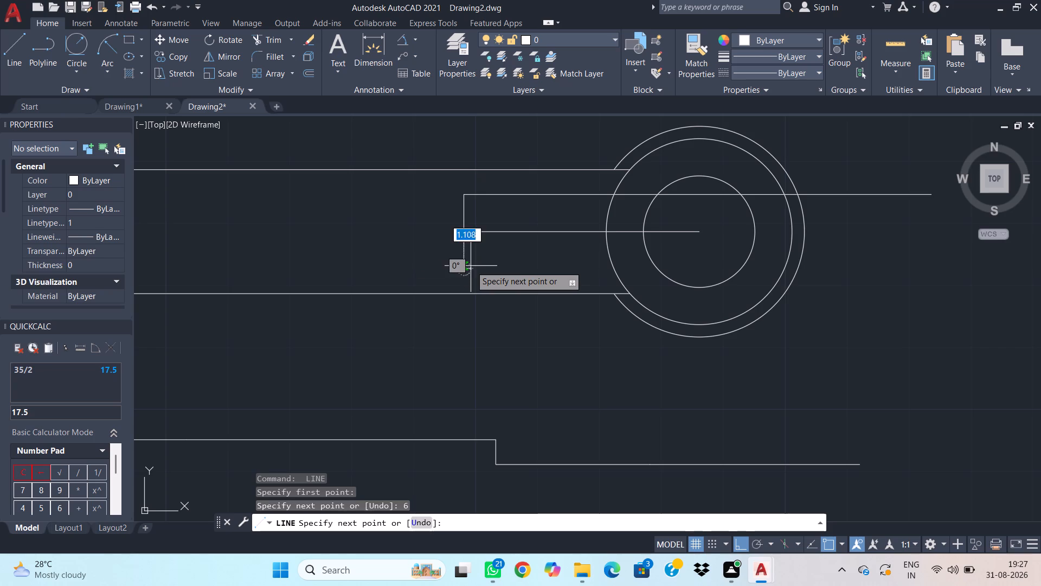
click(968, 350)
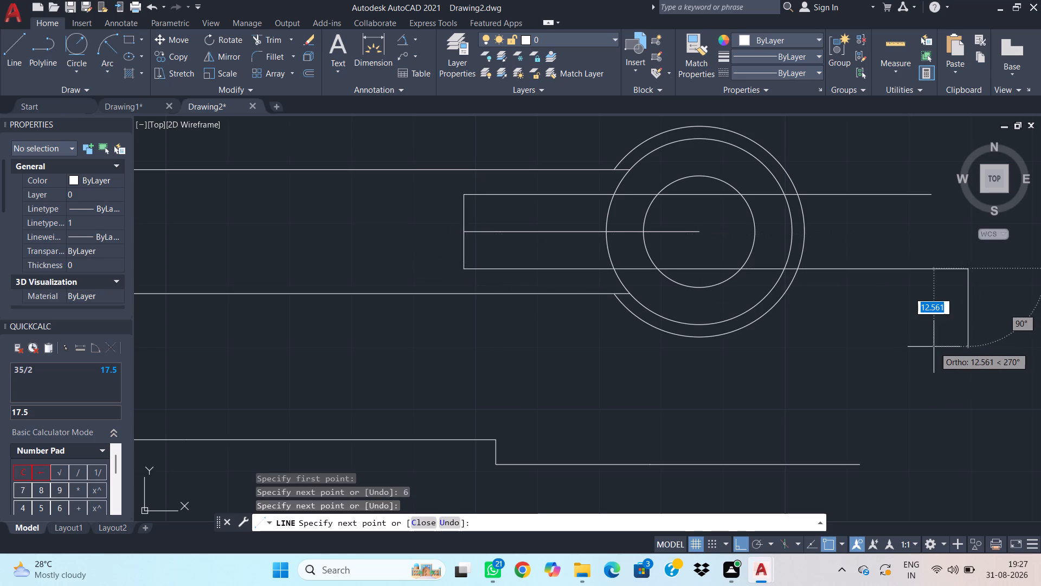
key(Escape)
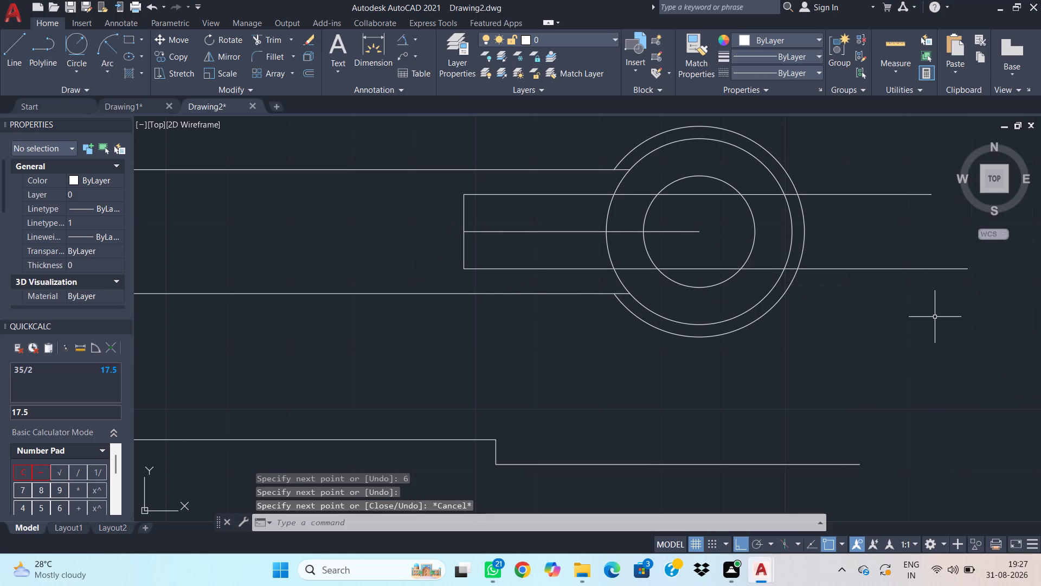
Fillet the upper and lower recess lines to the 30 diameter circle with radius 10.
middle_drag(936, 314, 888, 361)
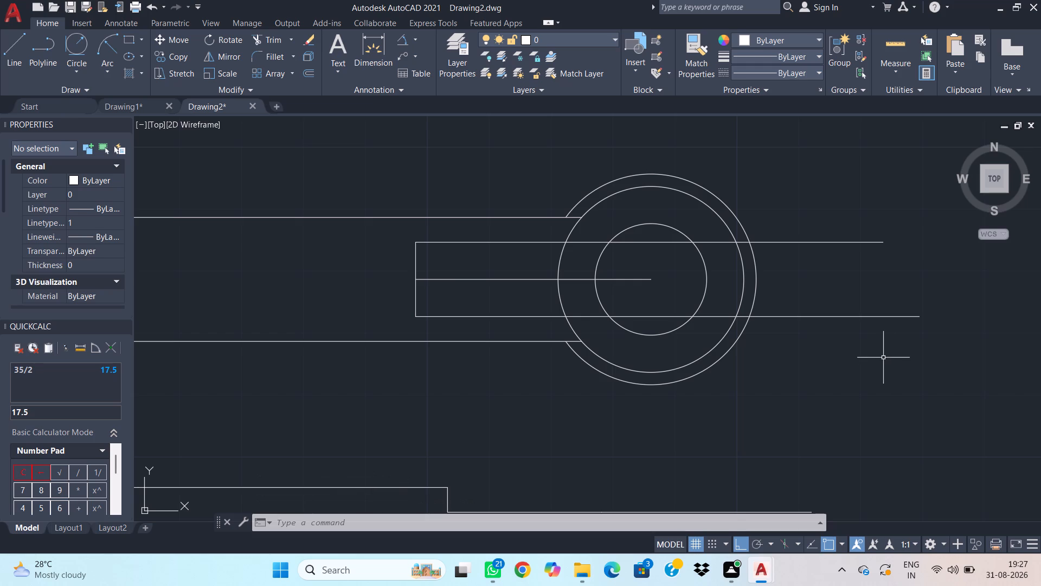
text(f)
key(space)
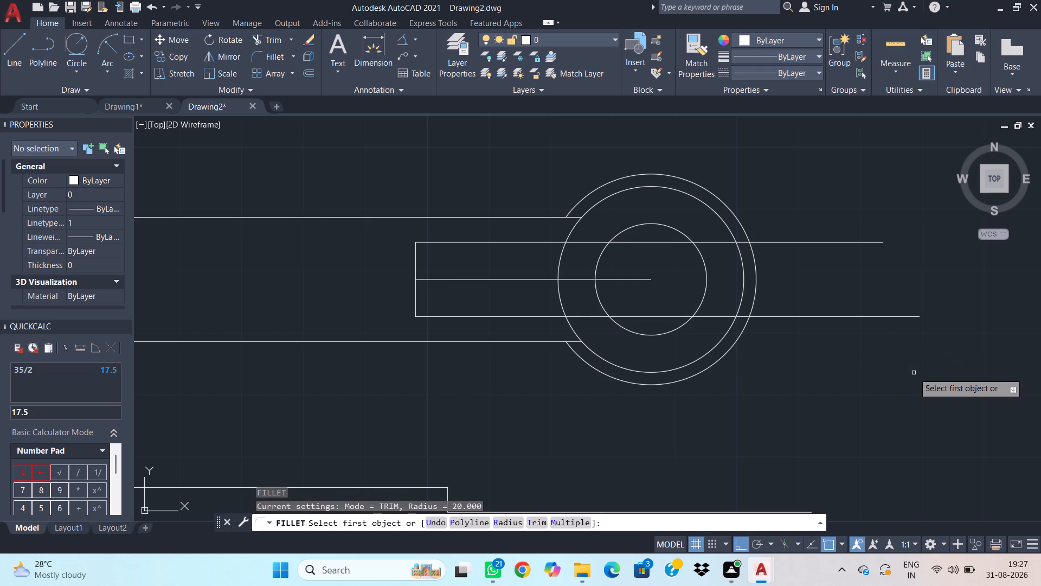
text(r)
key(space)
text(10)
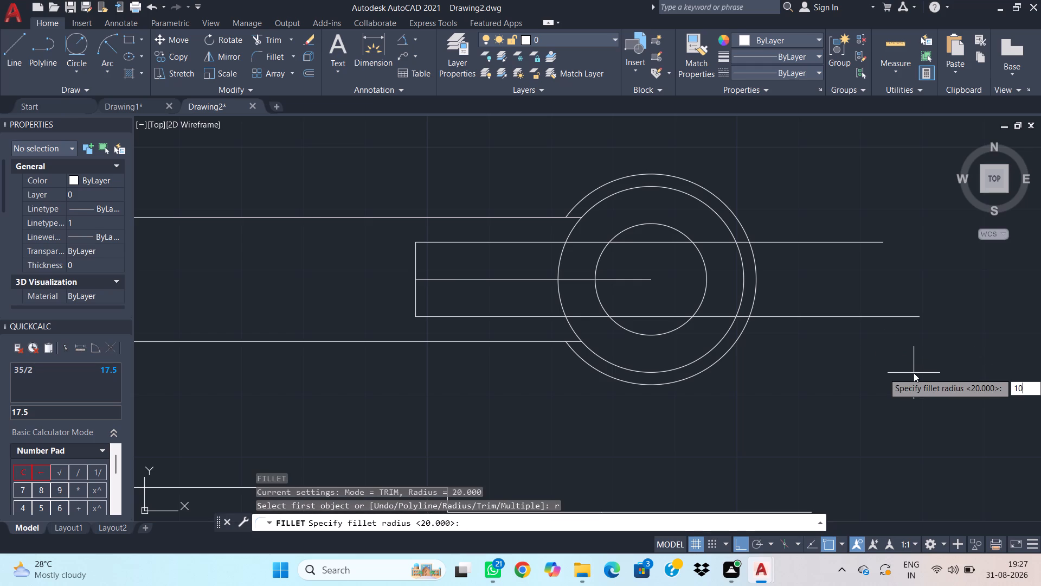
key(Return)
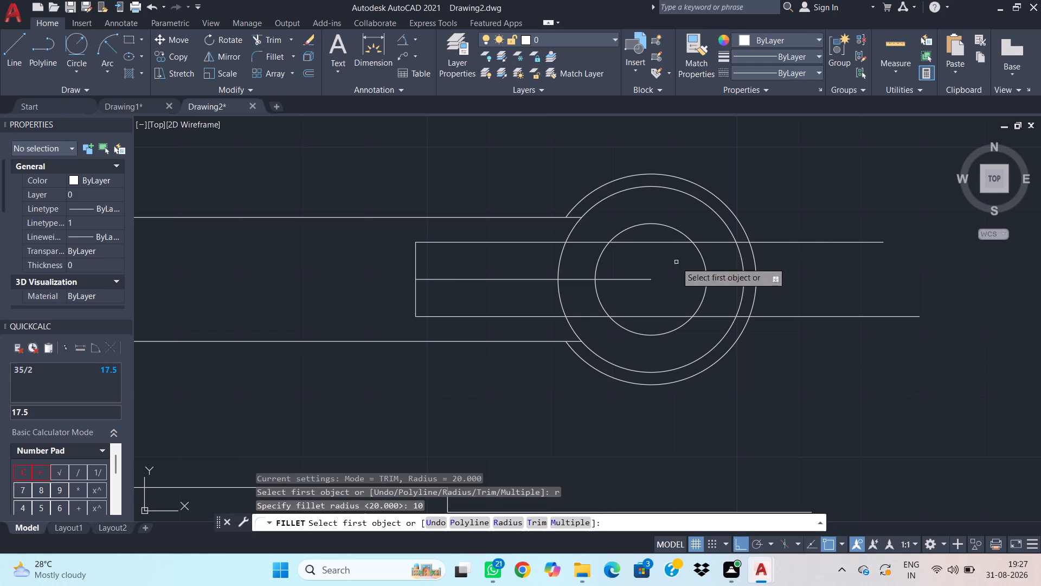
click(569, 234)
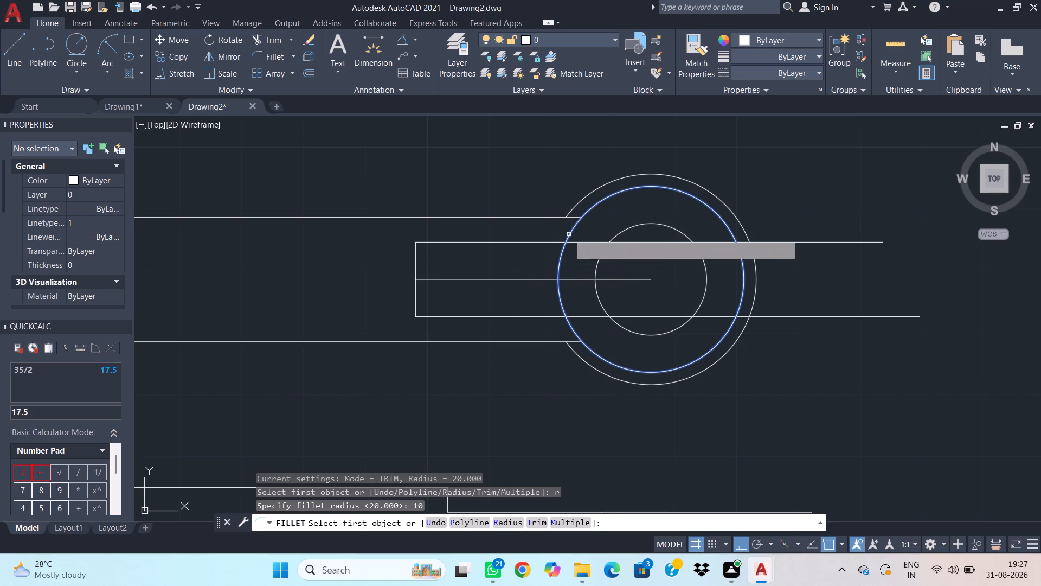
click(560, 243)
key(space)
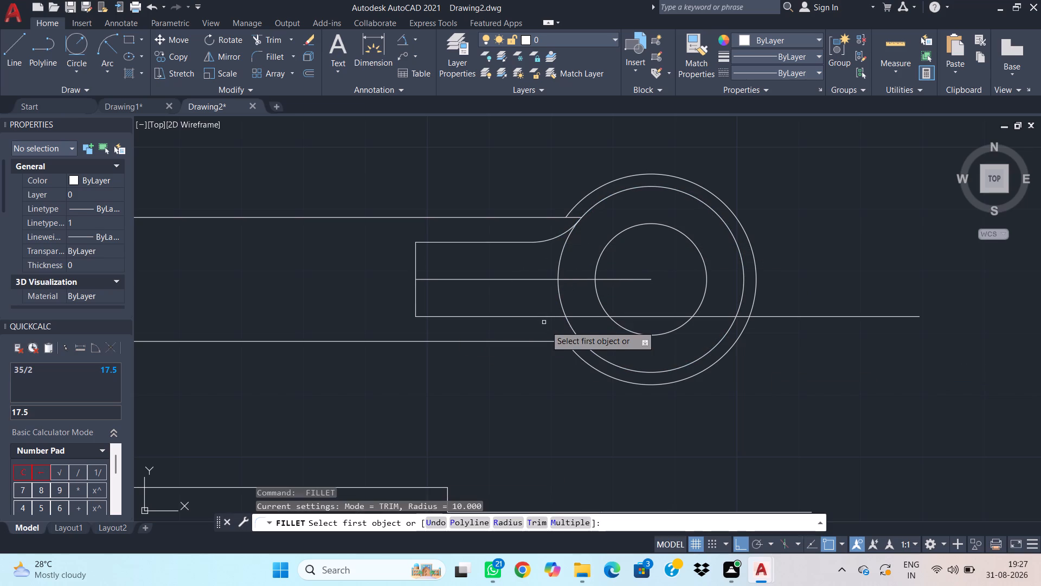
click(548, 316)
click(569, 324)
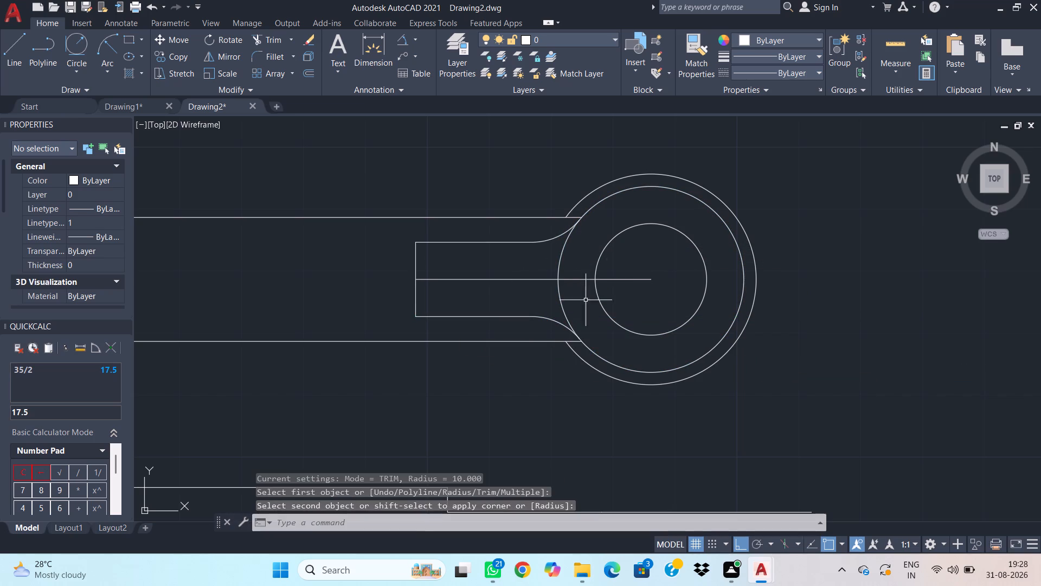
Trim the 30 diameter circle's arc between the two fillets and the shank line stubs between the two outer circles.
text(tr)
key(space)
click(562, 248)
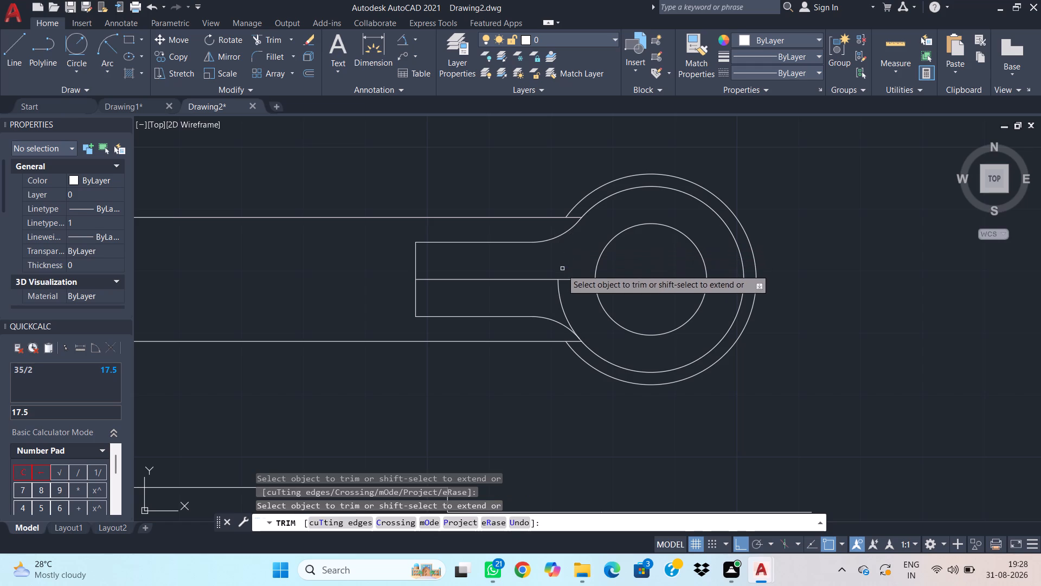
click(561, 297)
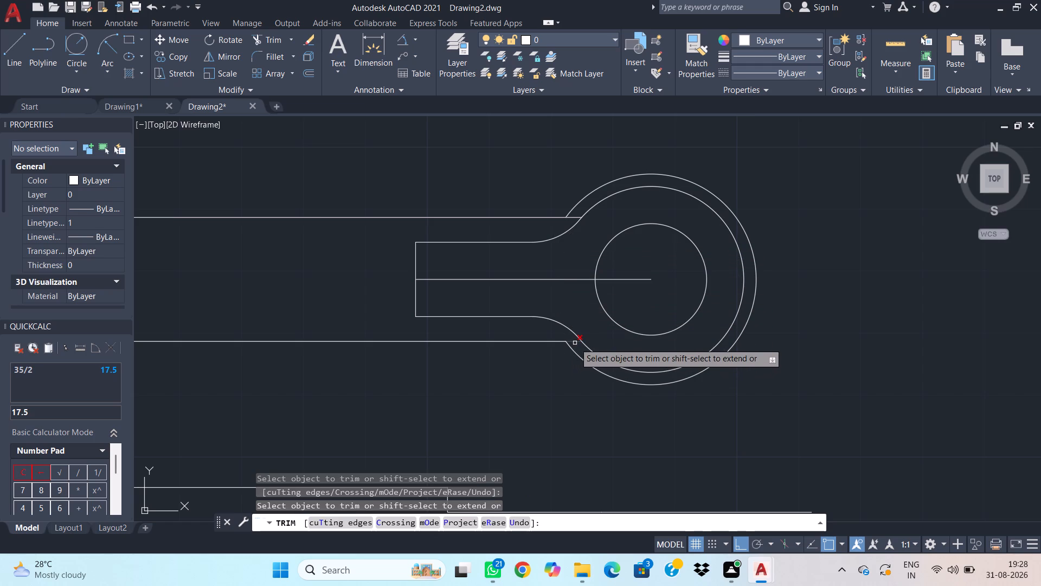
click(575, 343)
click(571, 218)
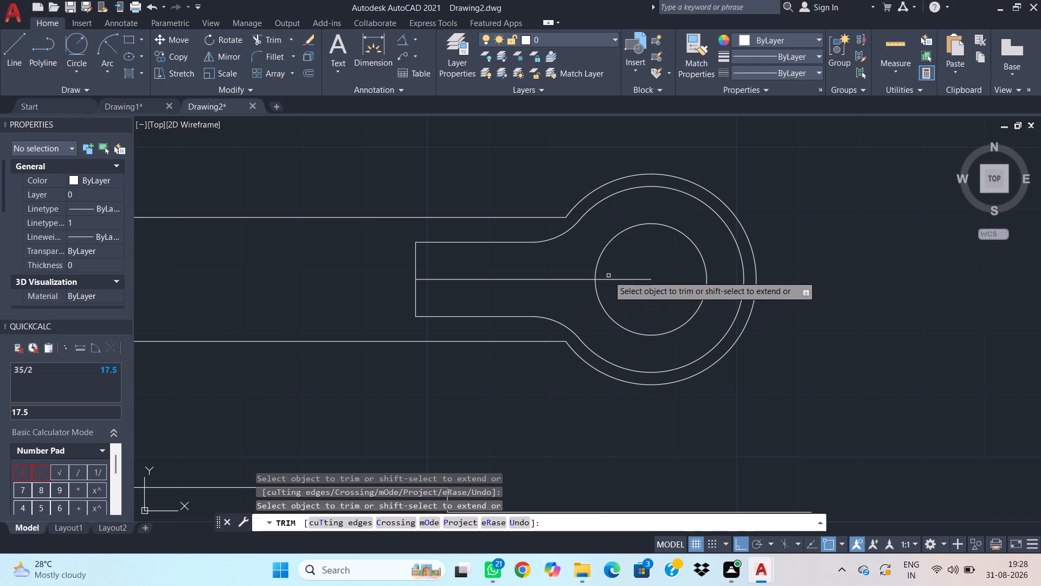
key(Escape)
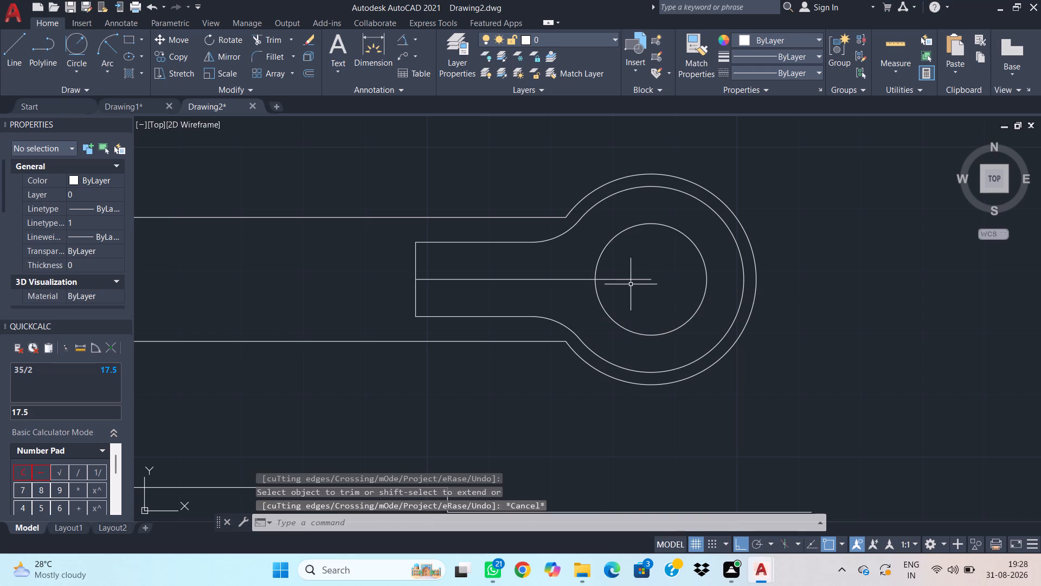
Delete the 38 long construction line on the recess's axis.
click(645, 288)
click(641, 272)
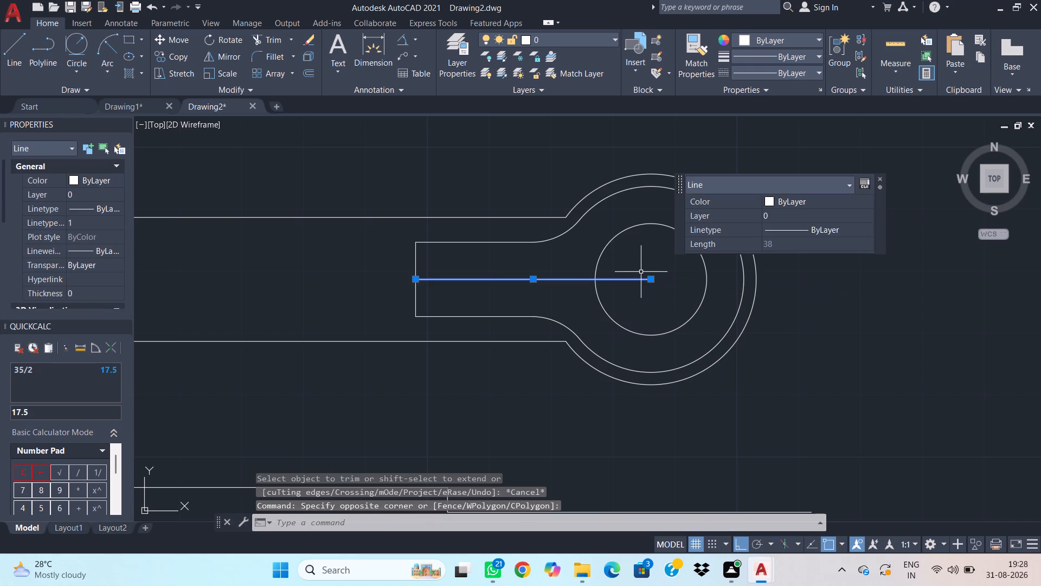
key(Delete)
Fillet the outer arc to the upper and lower shank lines with radius 10.
text(f r)
key(space)
text(10)
key(Return)
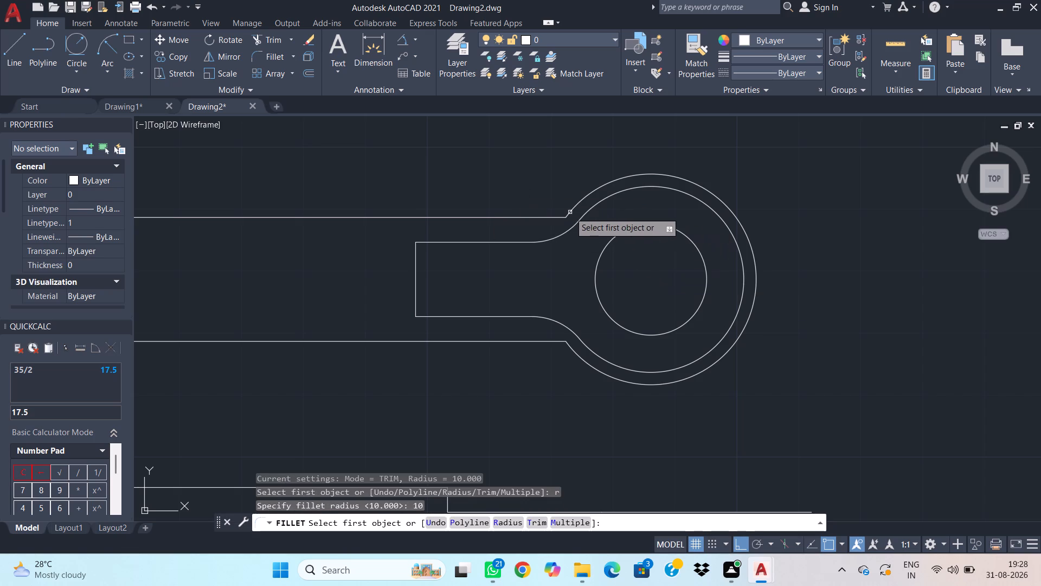
click(571, 208)
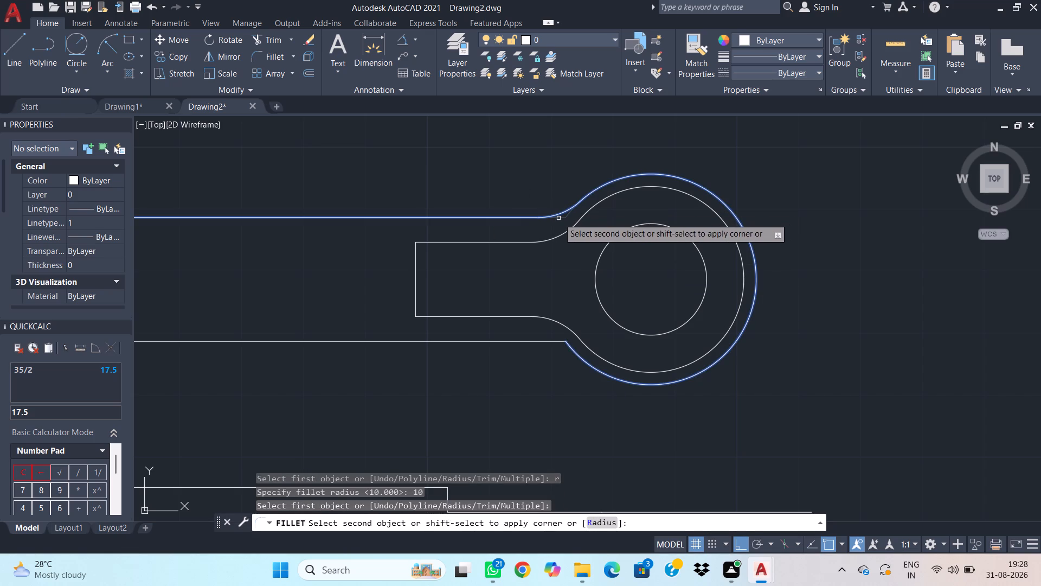
click(558, 218)
key(space)
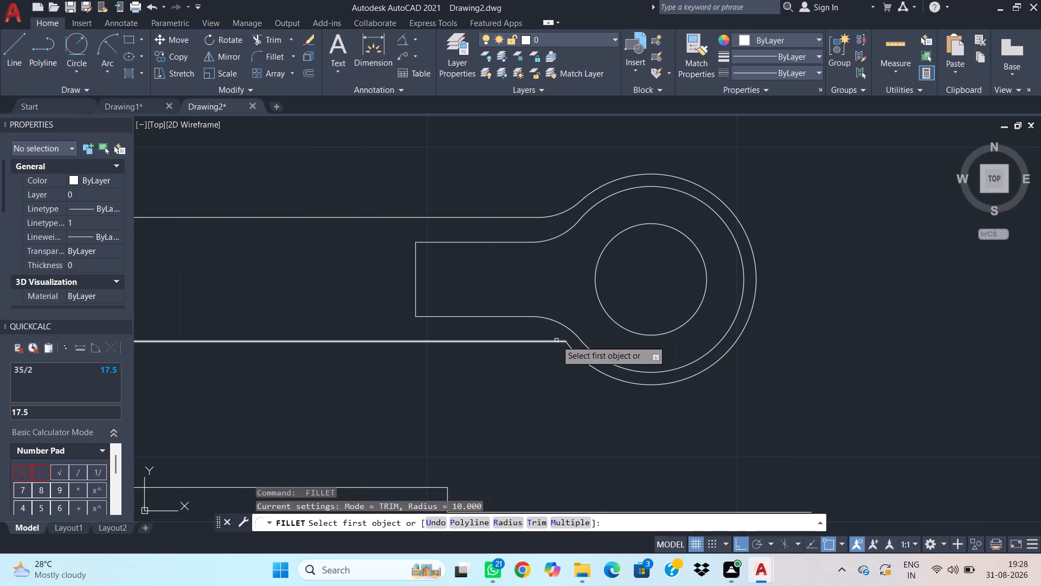
click(556, 340)
click(575, 351)
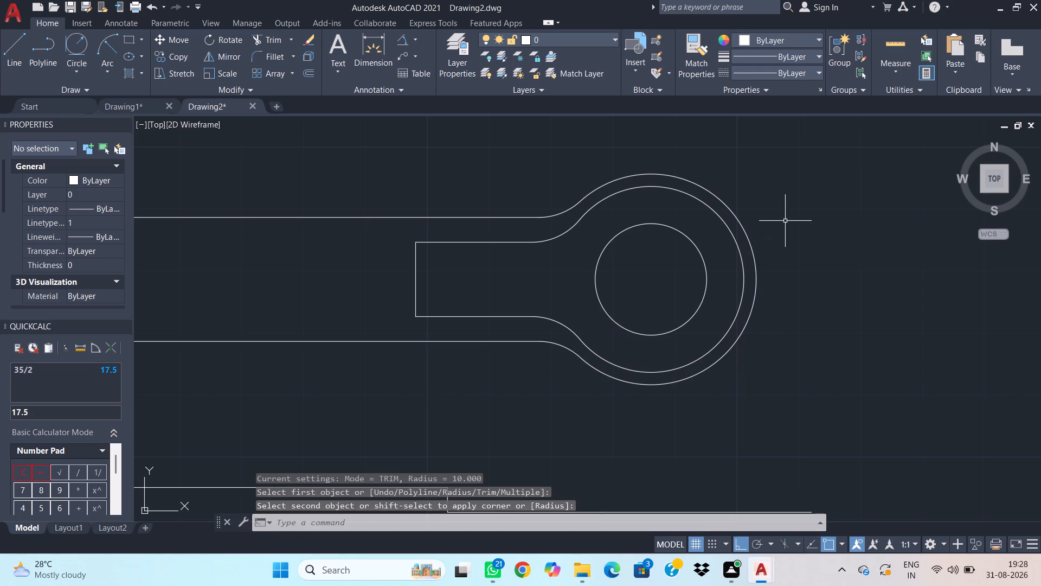
Add center marks to the outer arcs at both ends of the ring-and-shank view.
key(c)
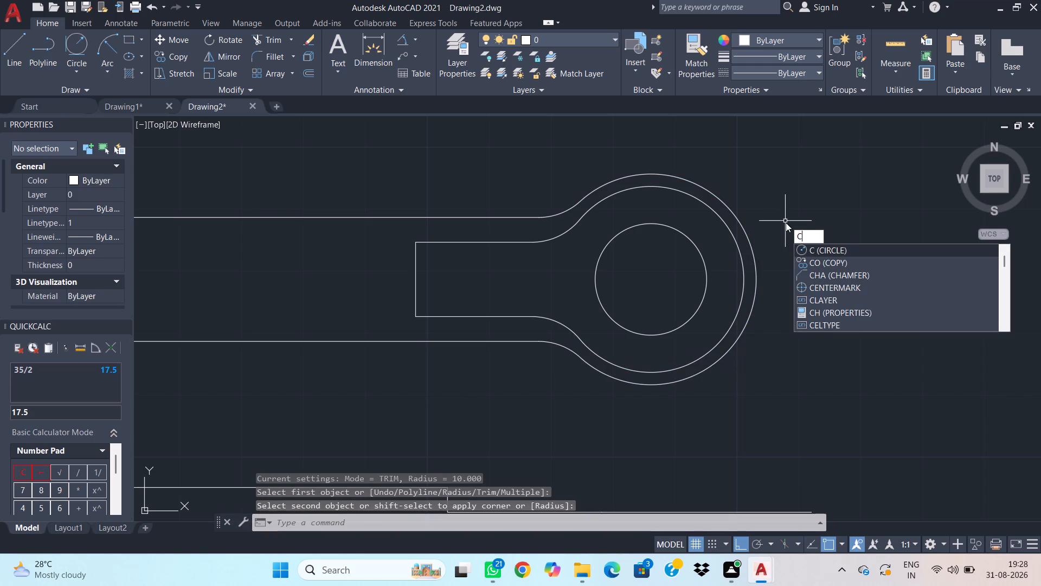
key(e)
click(828, 249)
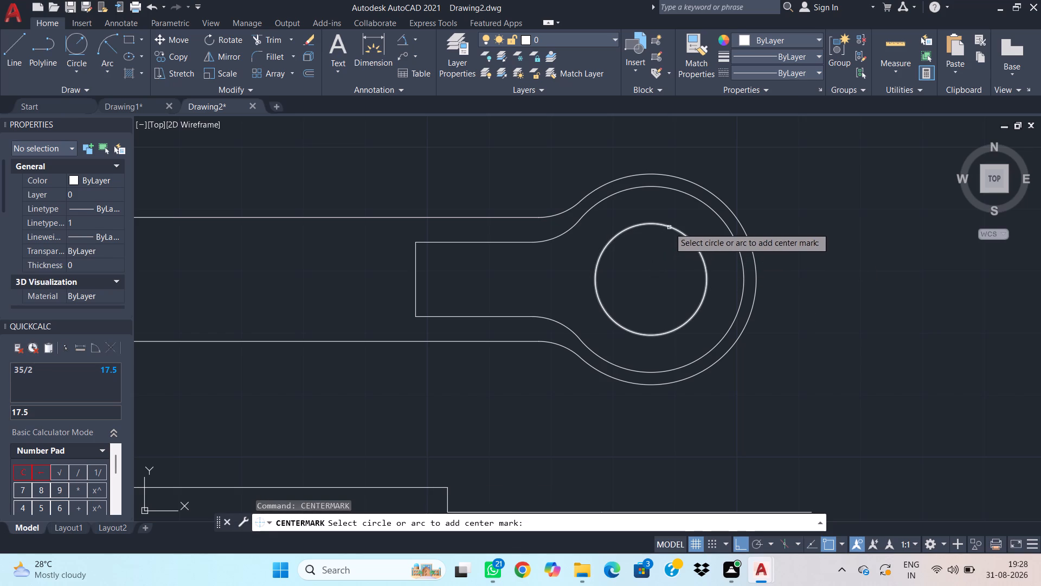
click(711, 191)
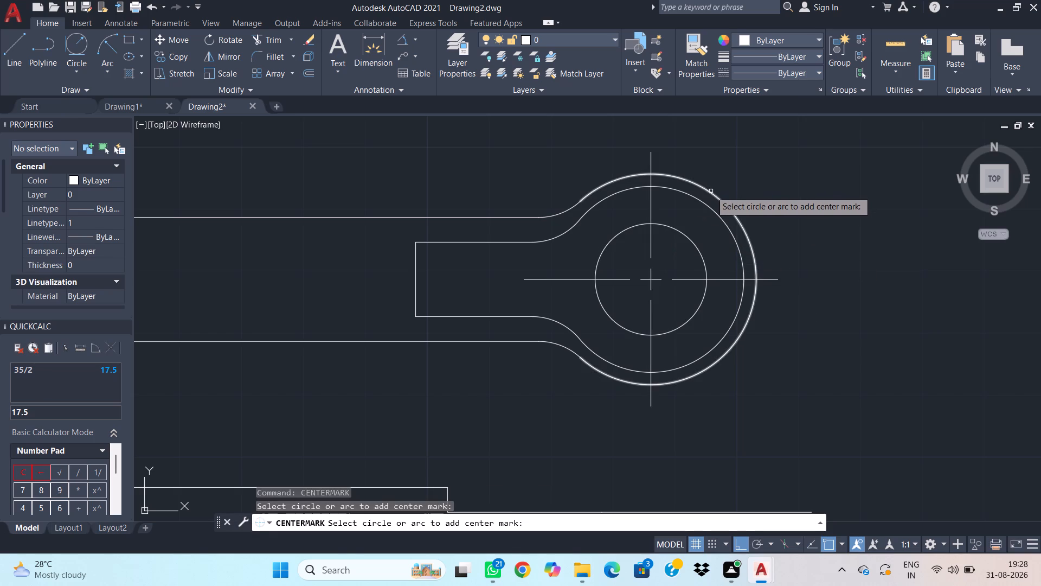
scroll(801, 308, down, 2)
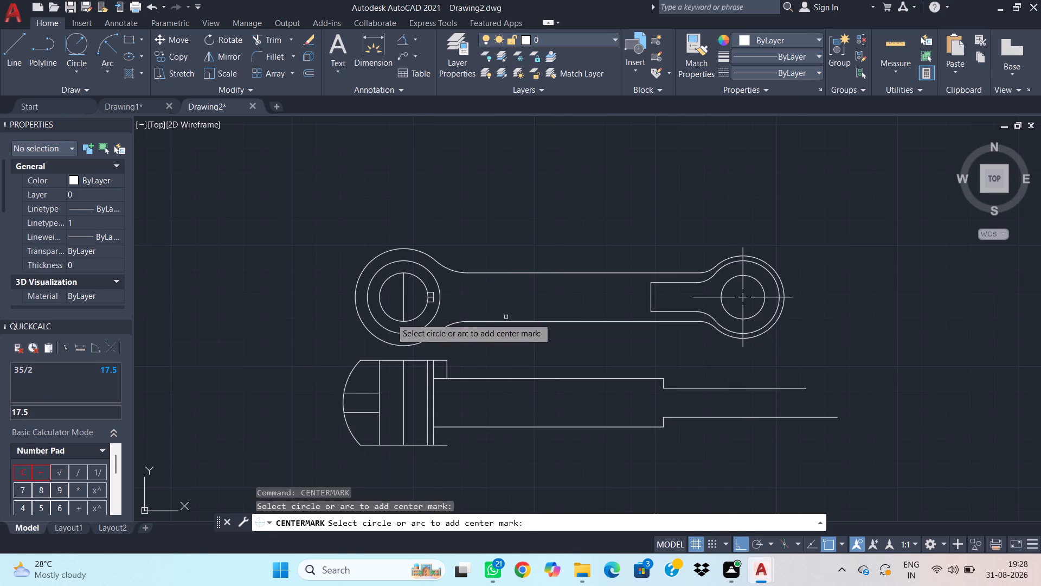
click(410, 249)
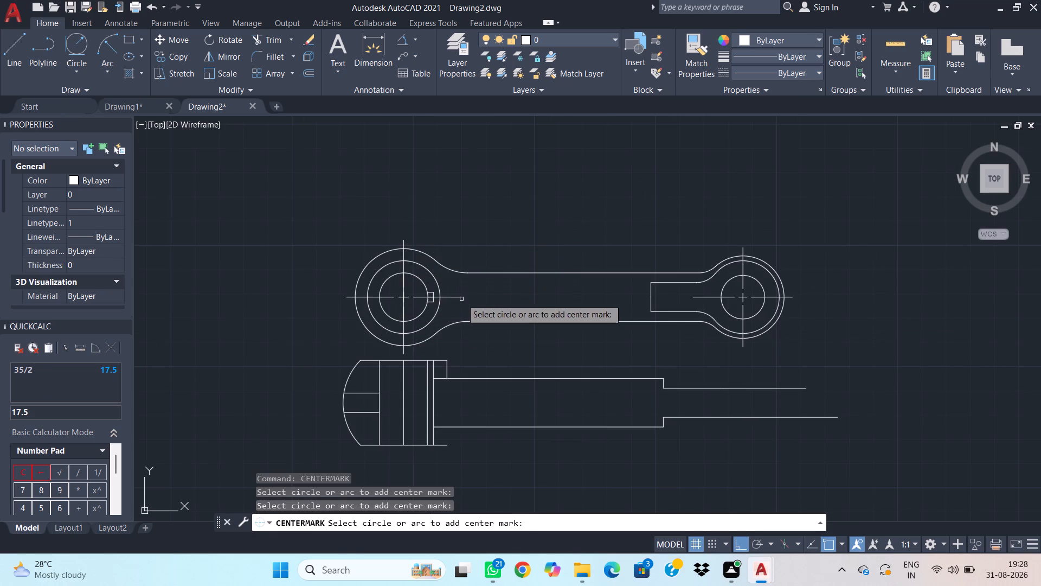
key(Escape)
Stretch the recessed end's center mark along the shank axis until its horizontal line meets the large ring's center mark.
scroll(669, 313, up, 1)
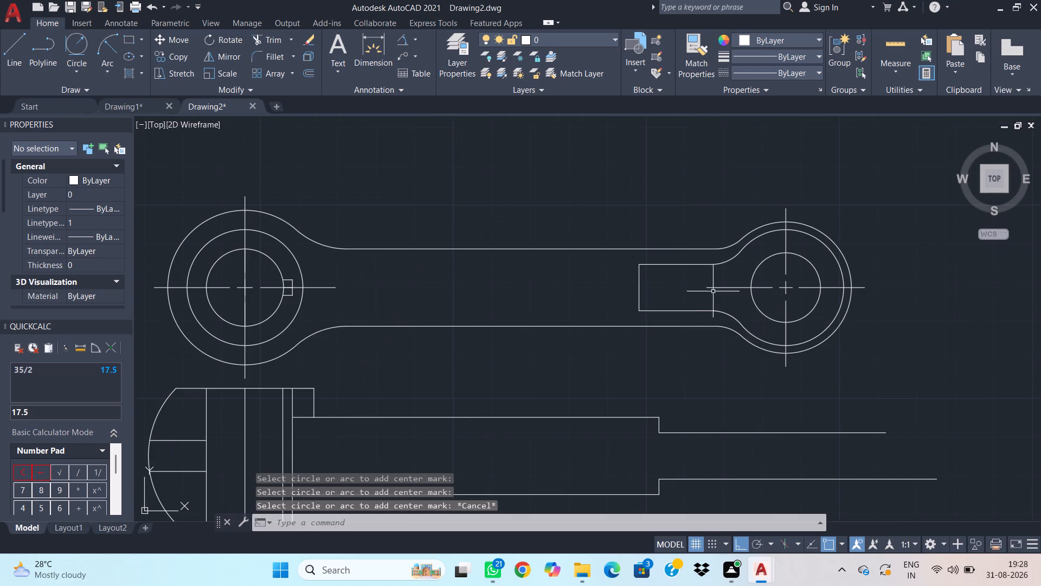
click(727, 297)
click(719, 271)
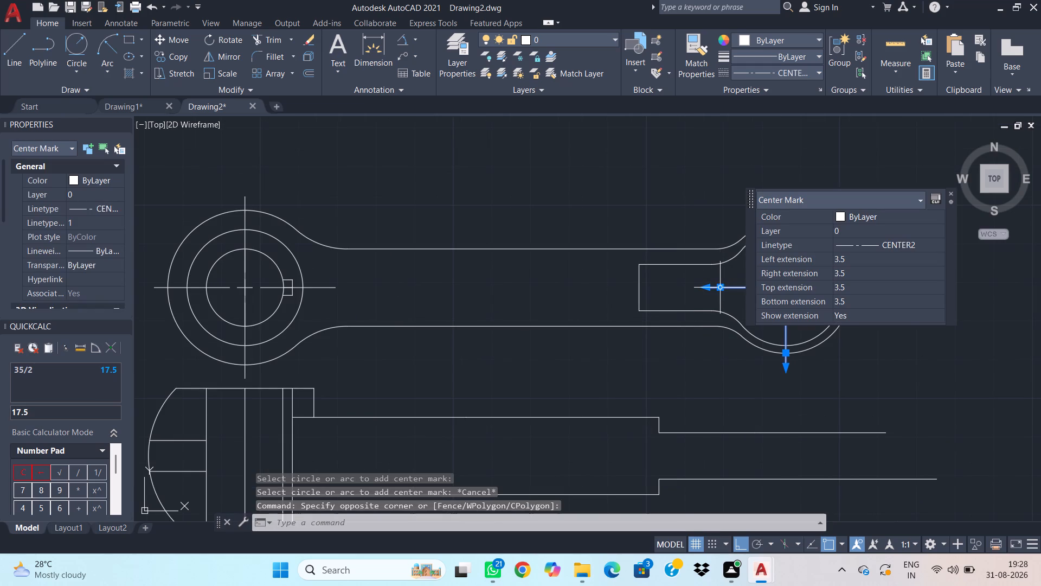
click(721, 290)
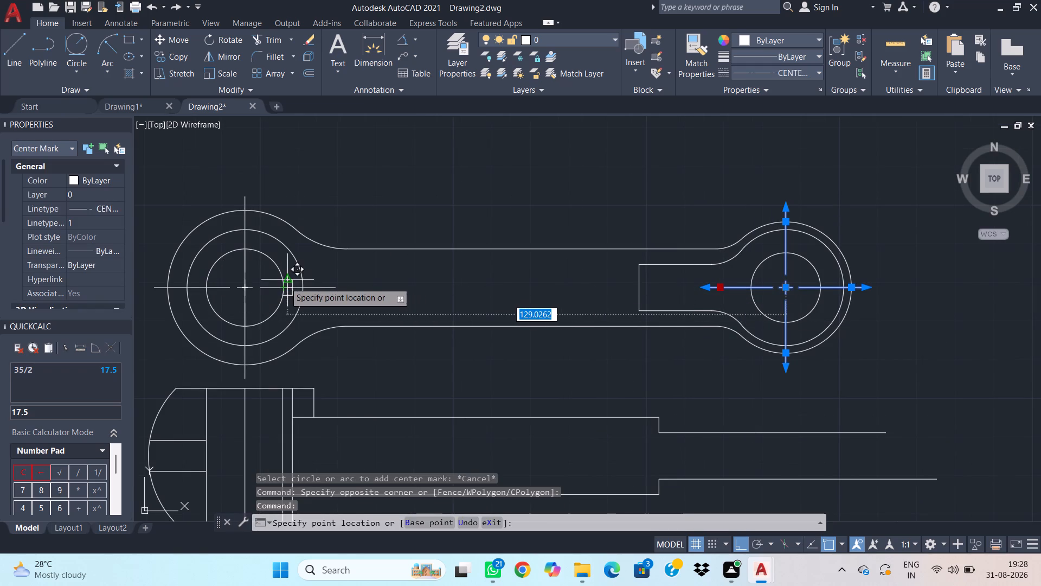
click(333, 288)
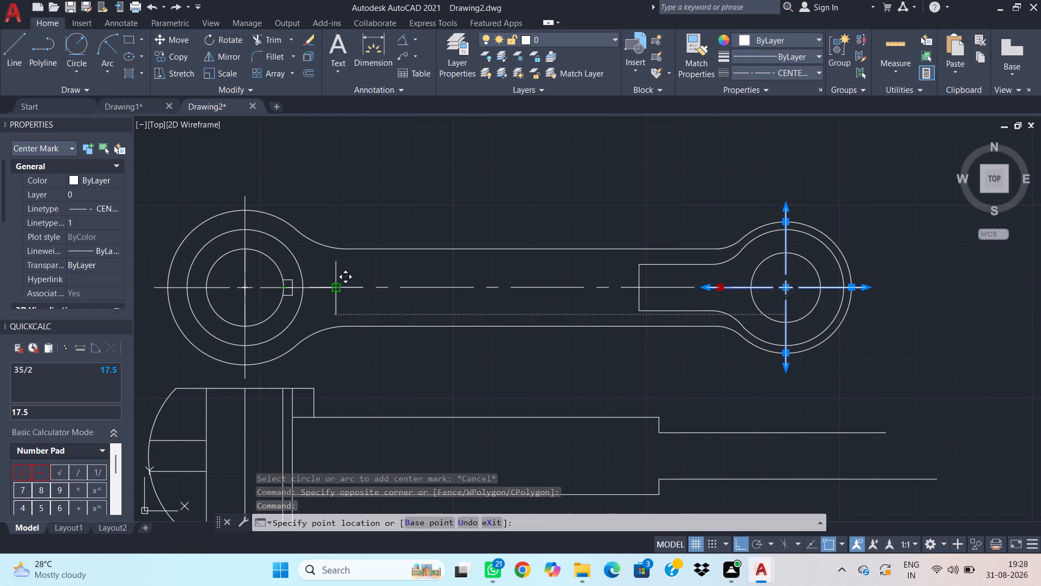
key(Escape)
Delete the horizontal lines of the narrower portion beyond the step in the stepped shaft figure.
scroll(586, 295, down, 1)
middle_drag(690, 355, 683, 325)
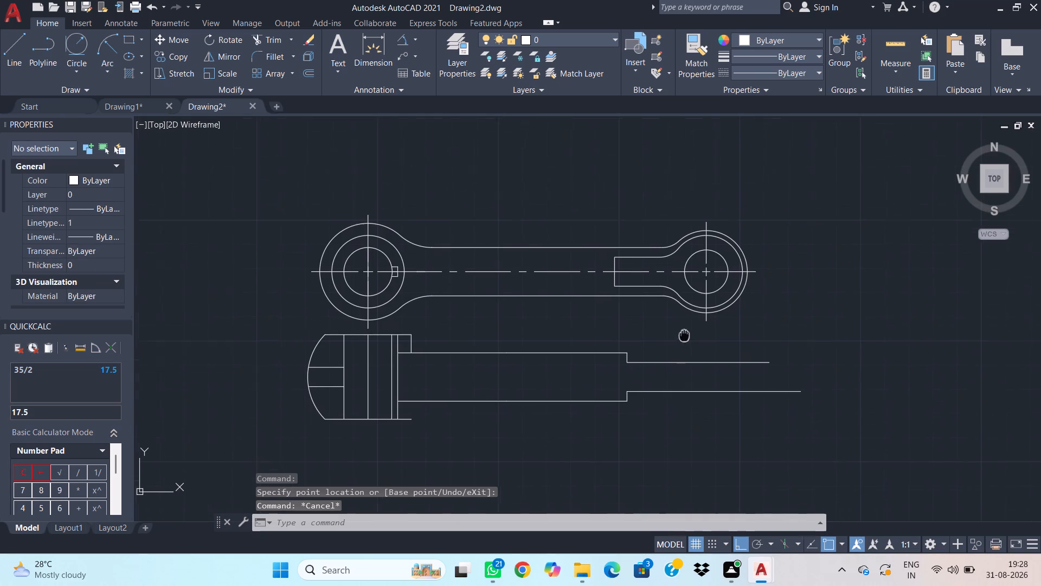
middle_drag(683, 325, 667, 258)
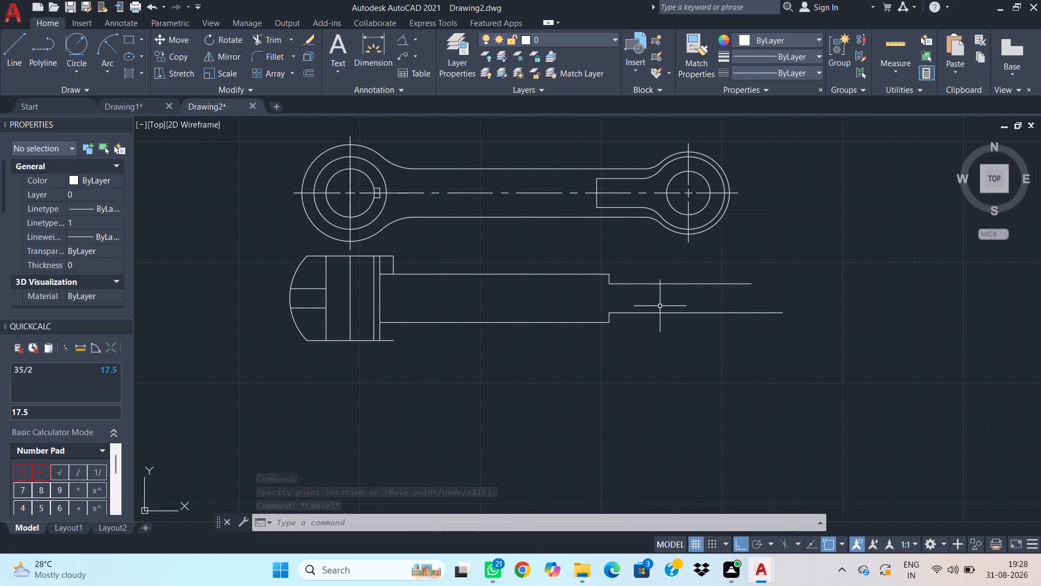
click(712, 346)
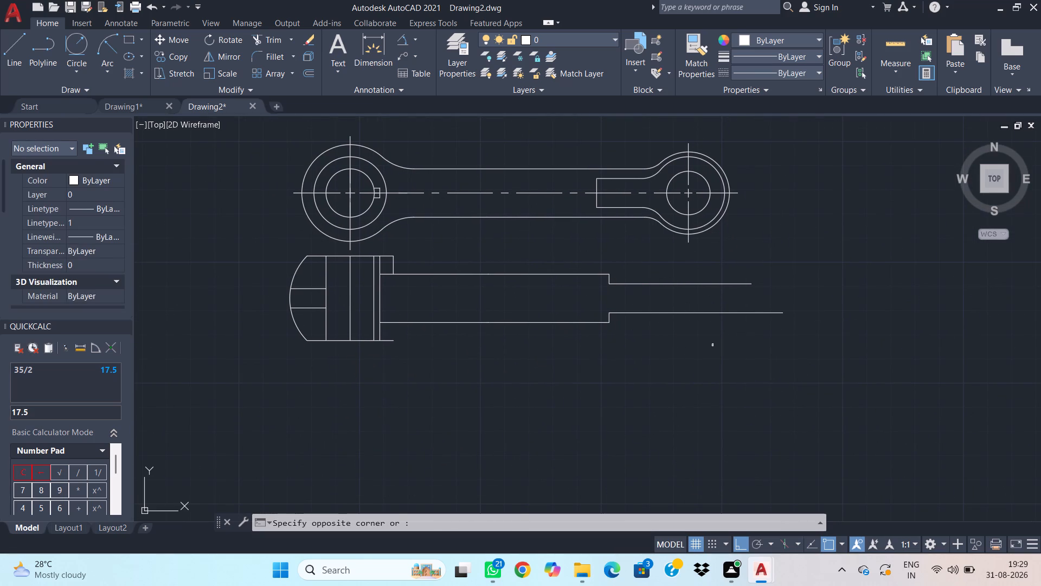
click(682, 278)
click(675, 296)
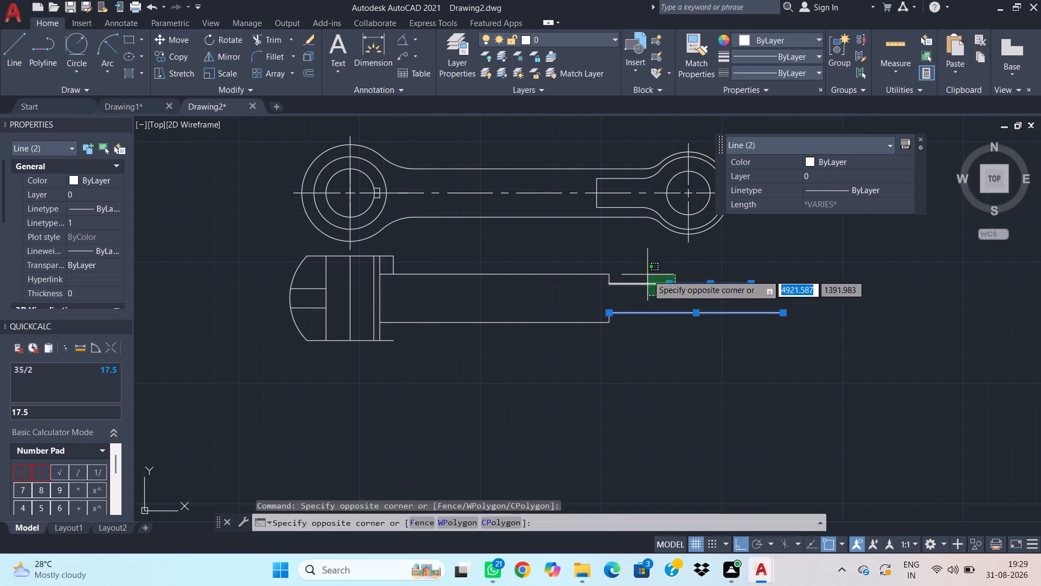
click(645, 270)
key(Delete)
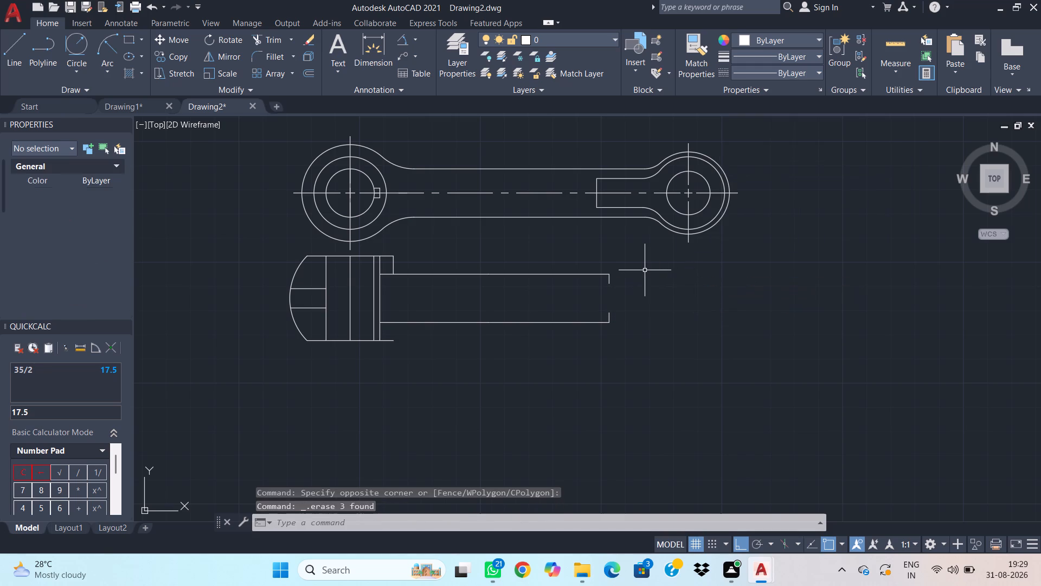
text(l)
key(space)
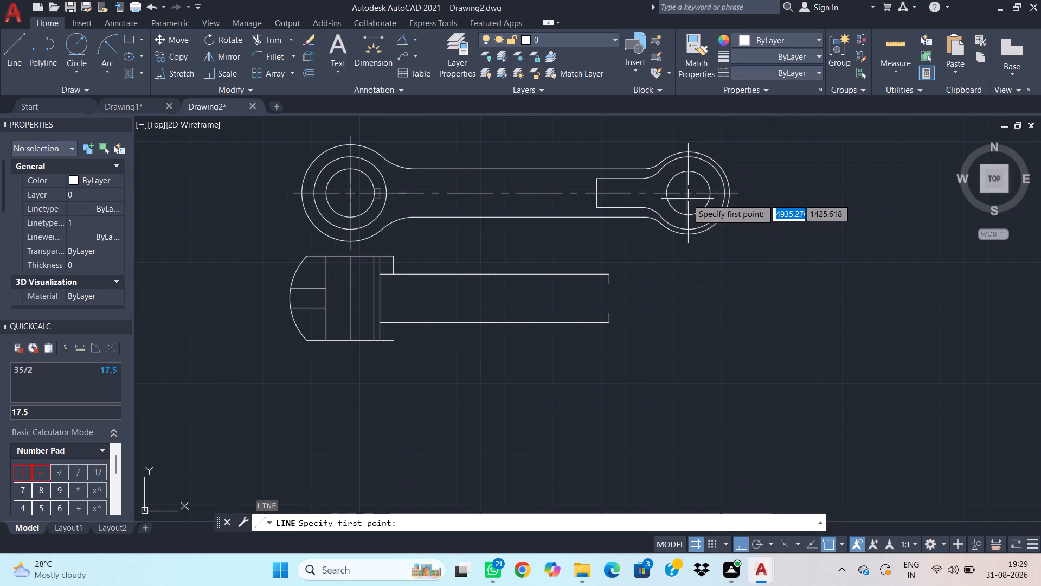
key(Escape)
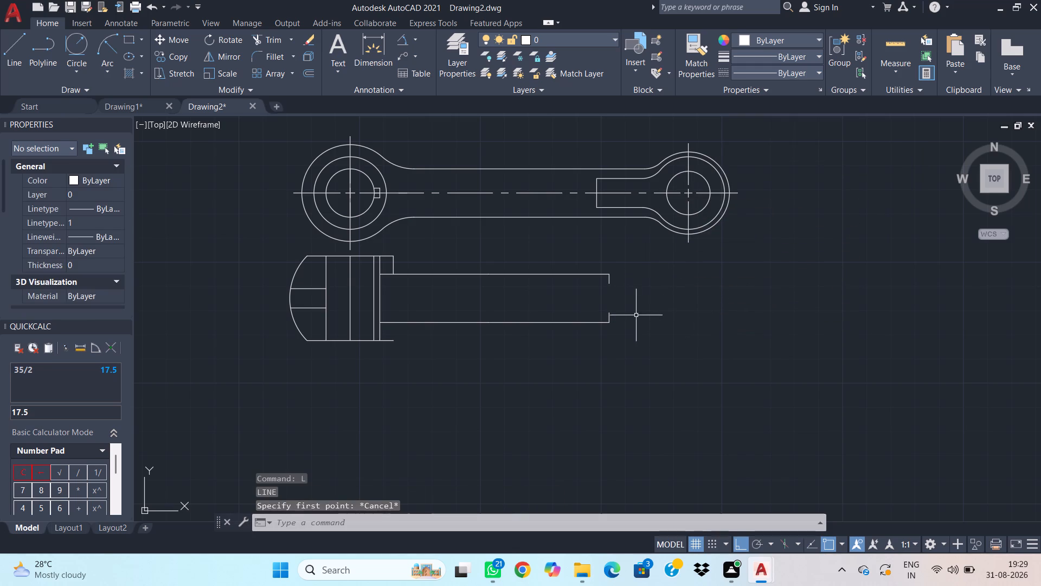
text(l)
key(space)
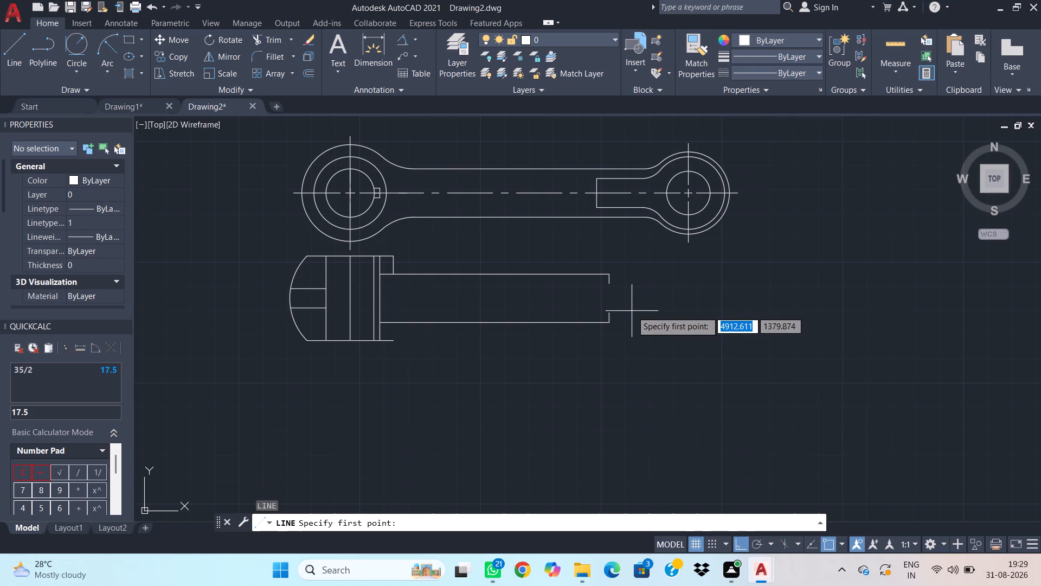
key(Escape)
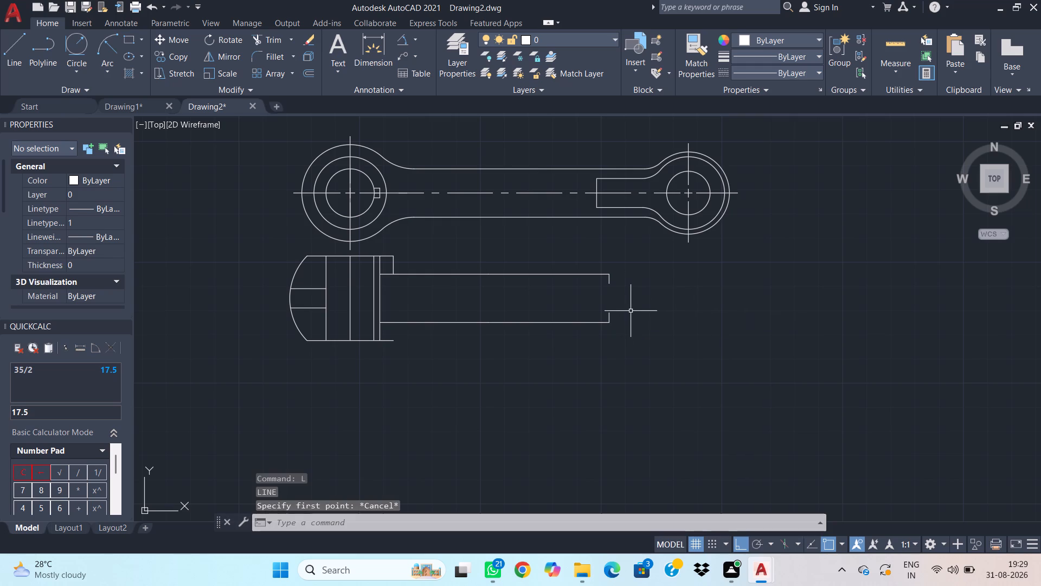
Draw a vertical projection line about 51 long from the recess's lower inner corner down past the shaft's lower line.
key(l)
key(space)
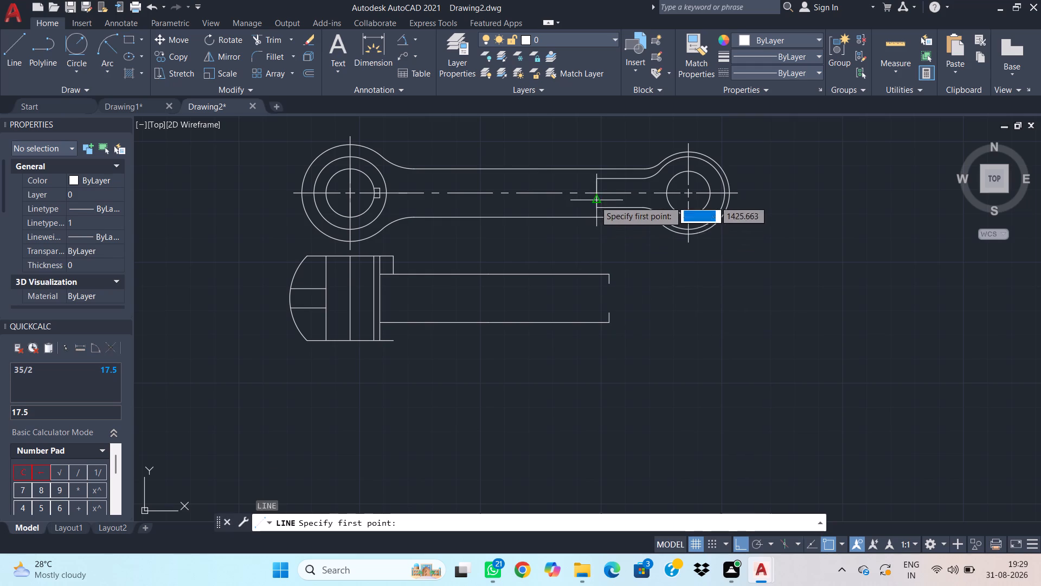
click(595, 209)
click(599, 332)
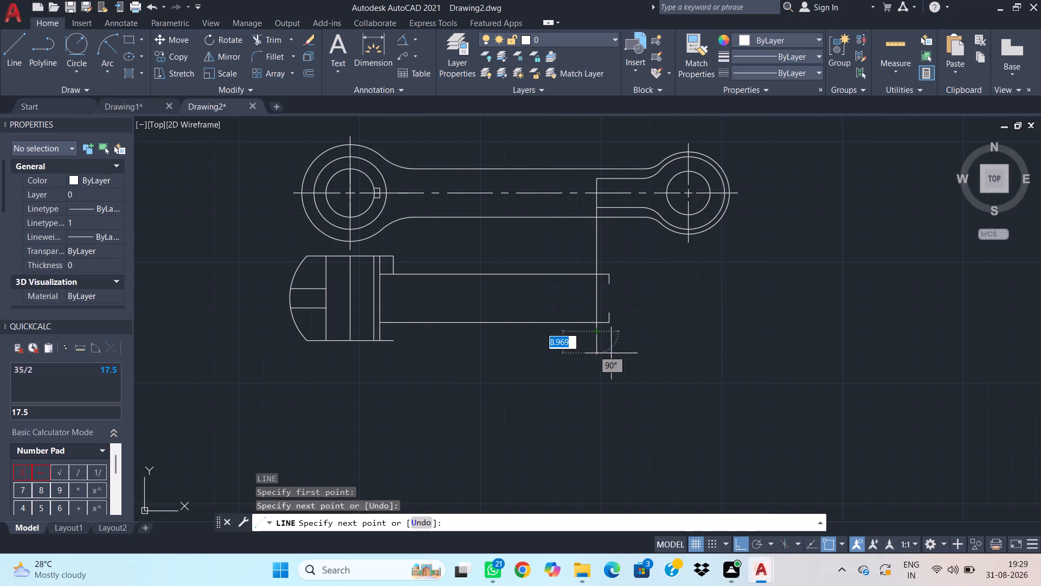
key(Escape)
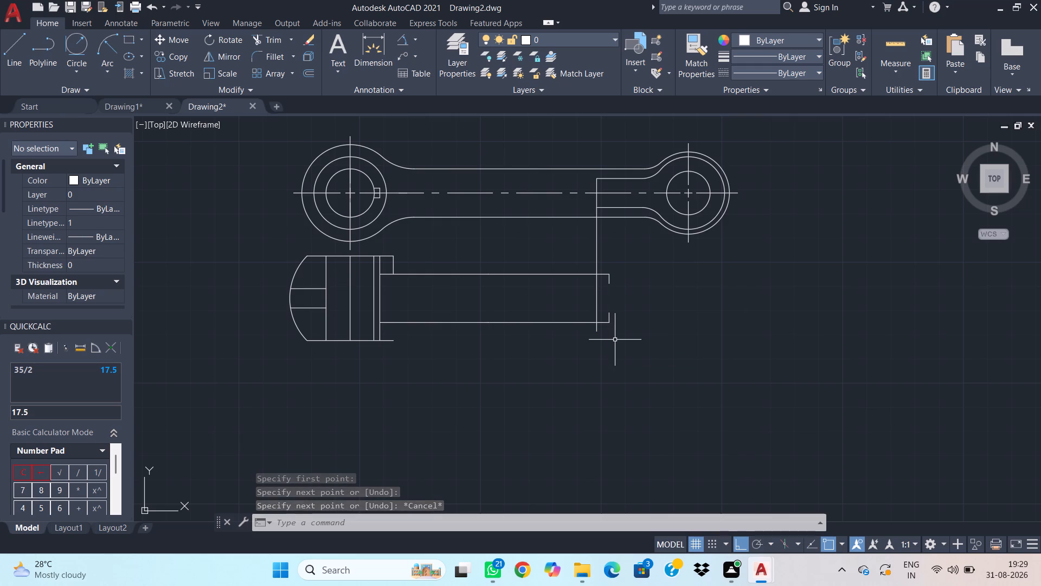
Trim the upper and lower shaft lines back to the projection line and remove the old short step lines.
text(tr)
key(space)
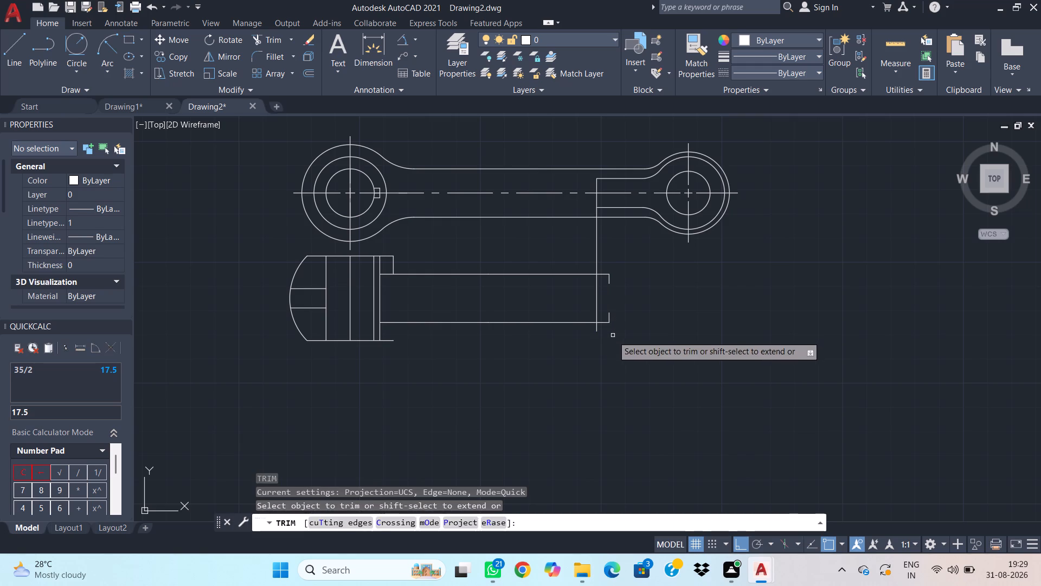
drag(613, 336, 607, 324)
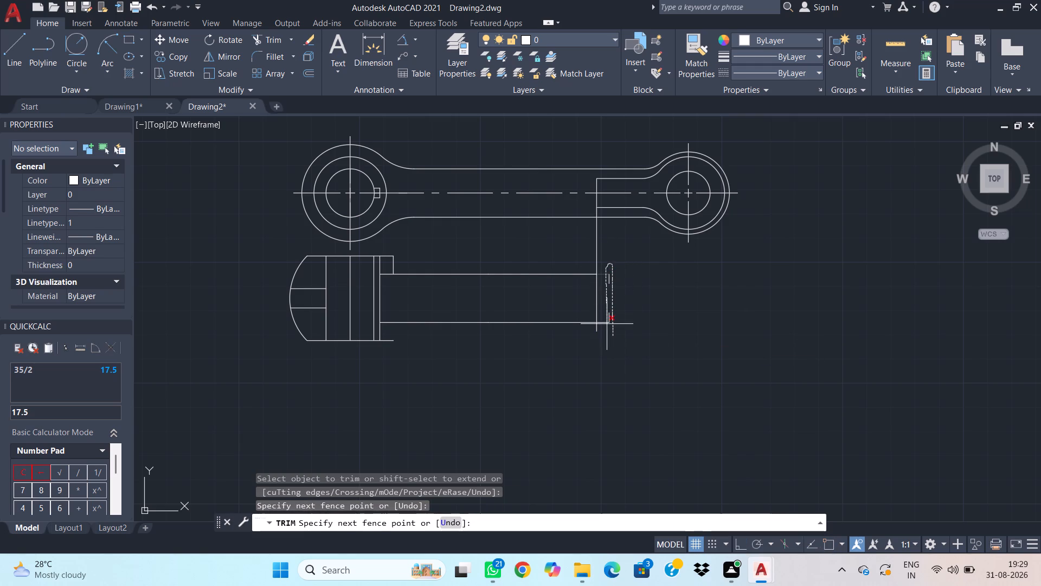
drag(607, 324, 608, 281)
drag(608, 281, 606, 281)
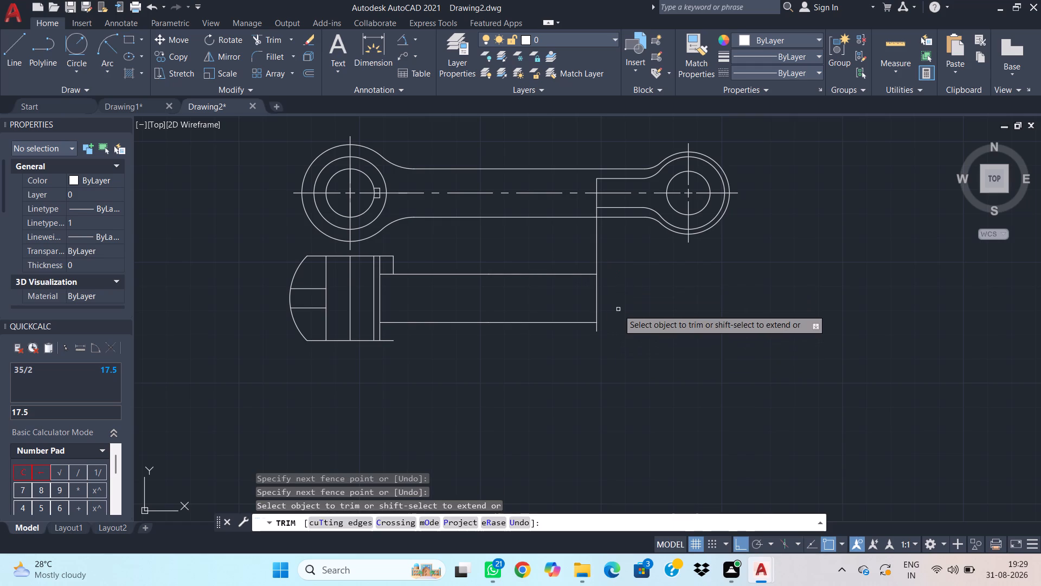
key(Escape)
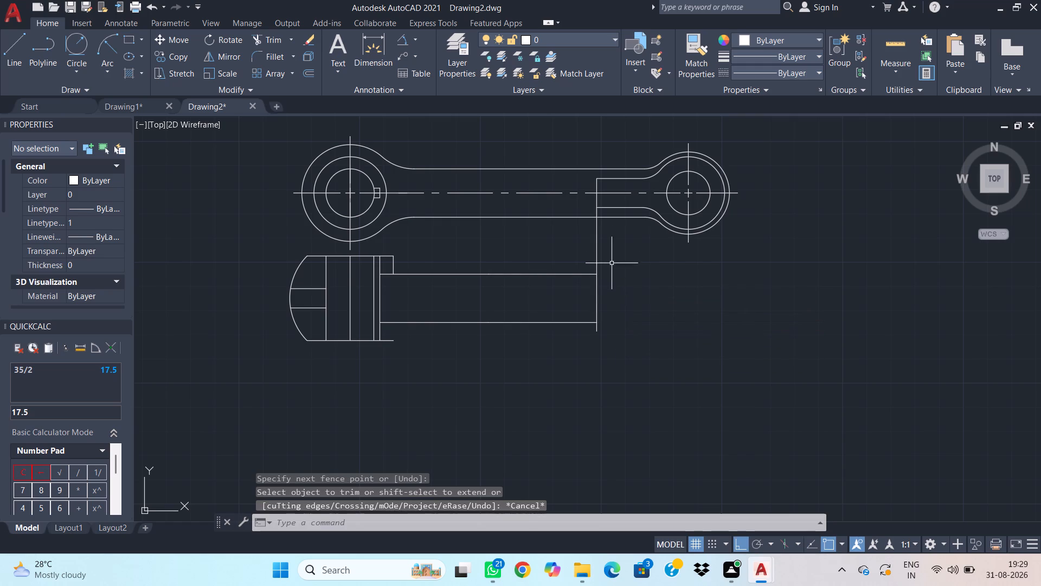
Delete the vertical projection line between the recess and the shaft figure.
click(615, 241)
click(570, 247)
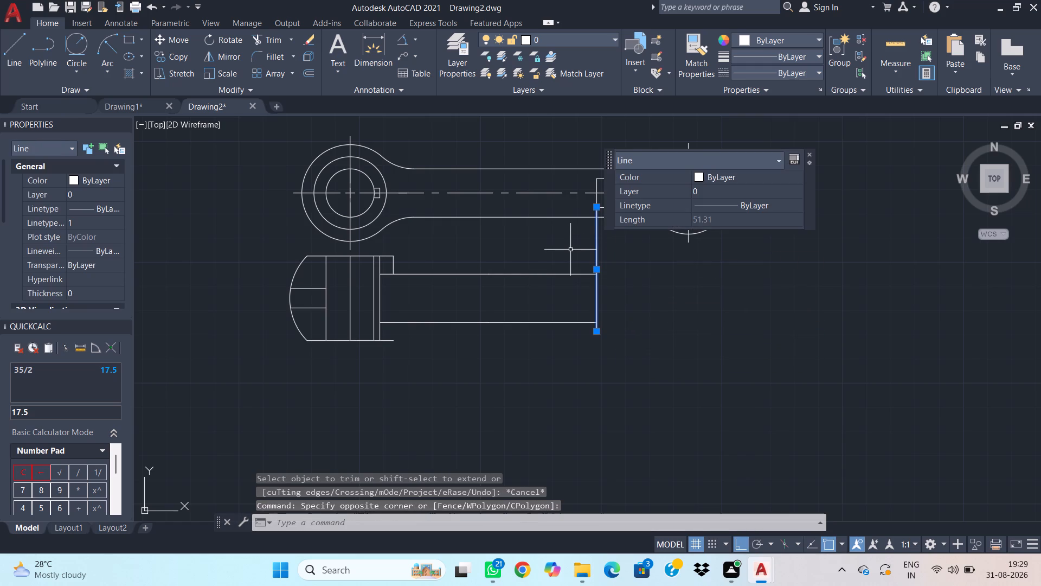
key(Delete)
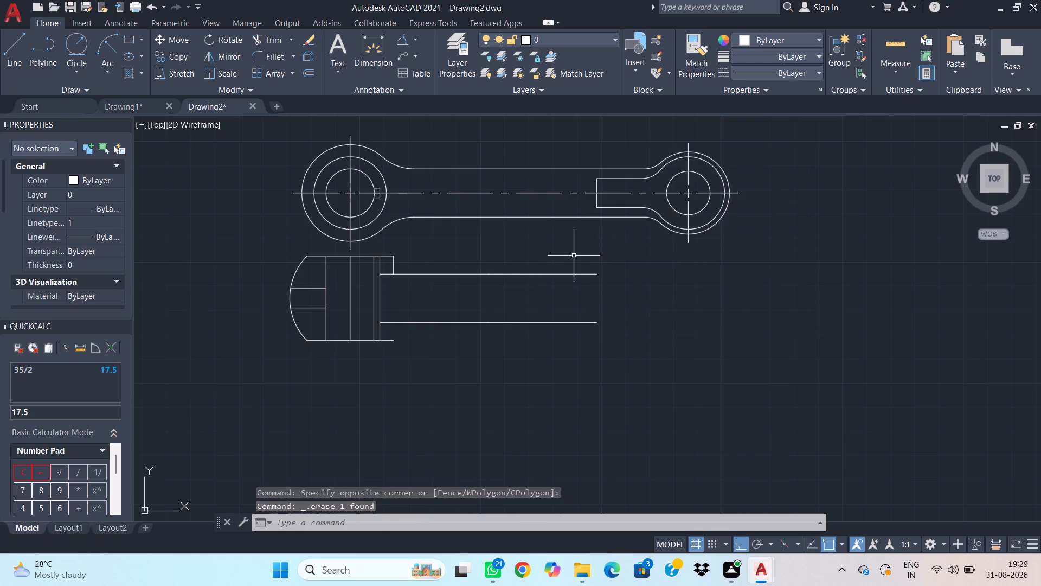
Draw 4 long vertical step lines inward from the trimmed ends of the upper and lower shaft lines.
text(l)
key(space)
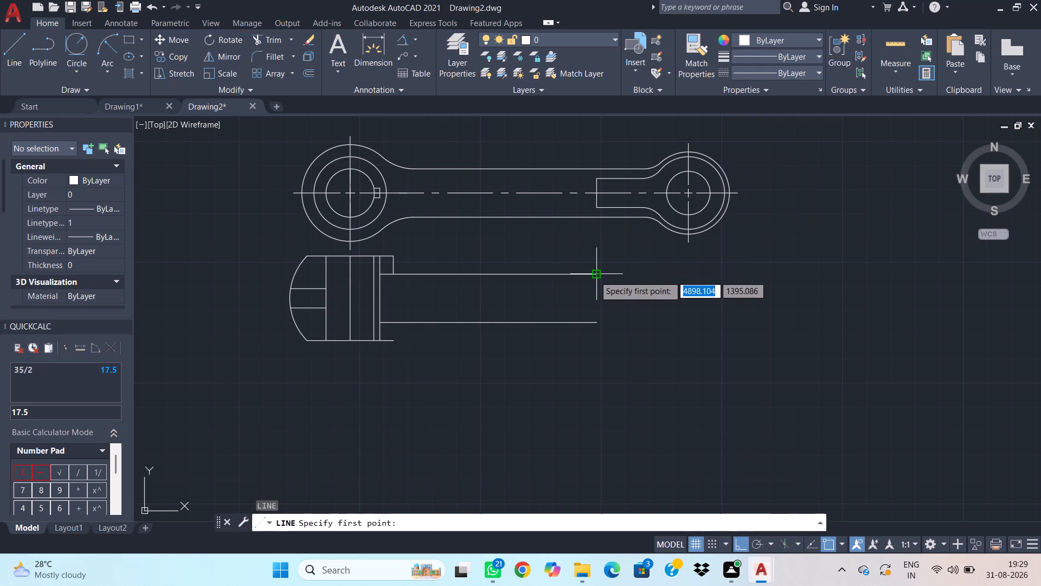
click(595, 275)
key(4)
key(Return)
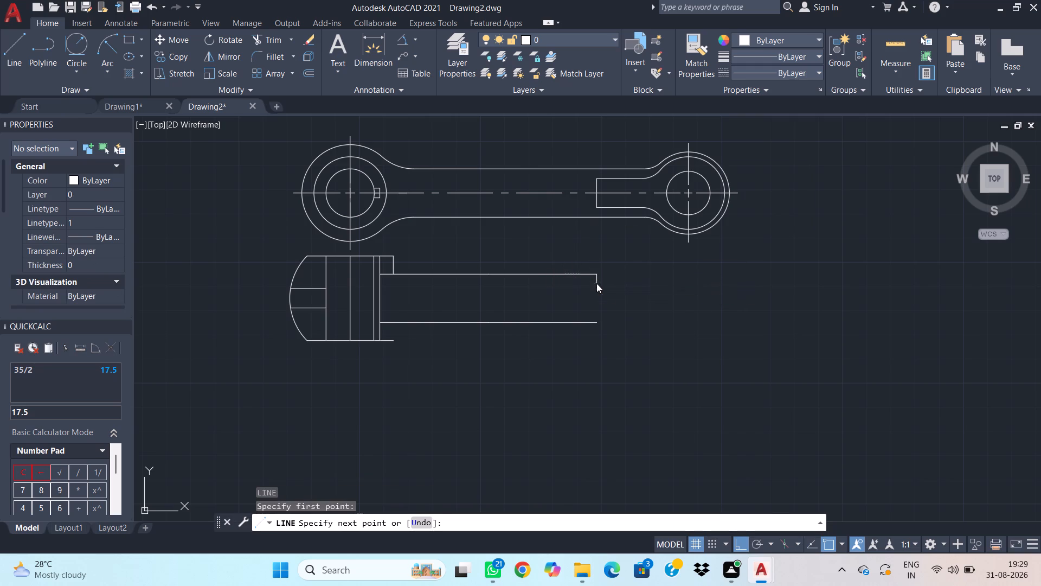
key(Escape)
key(space)
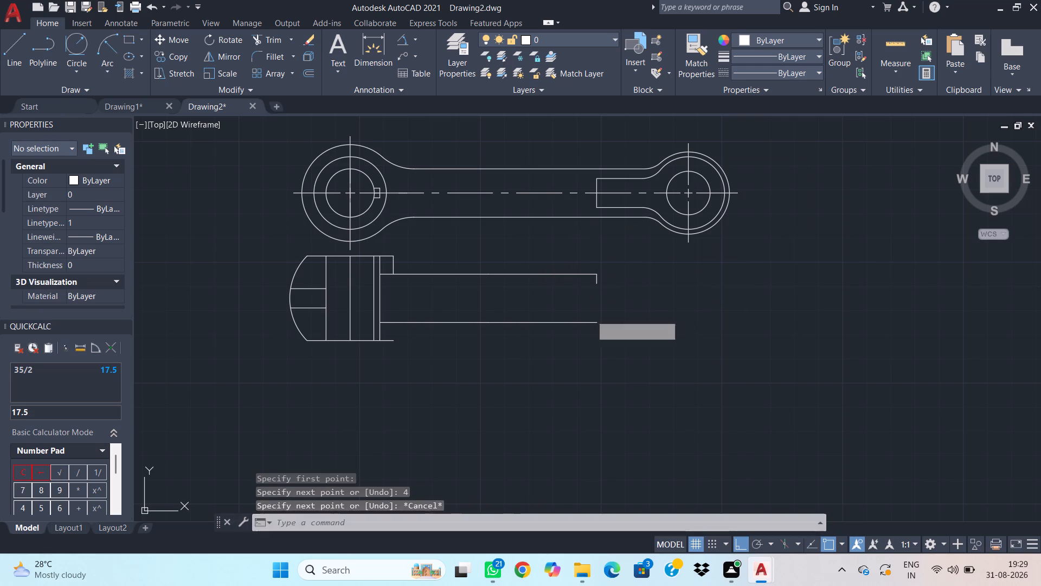
click(600, 322)
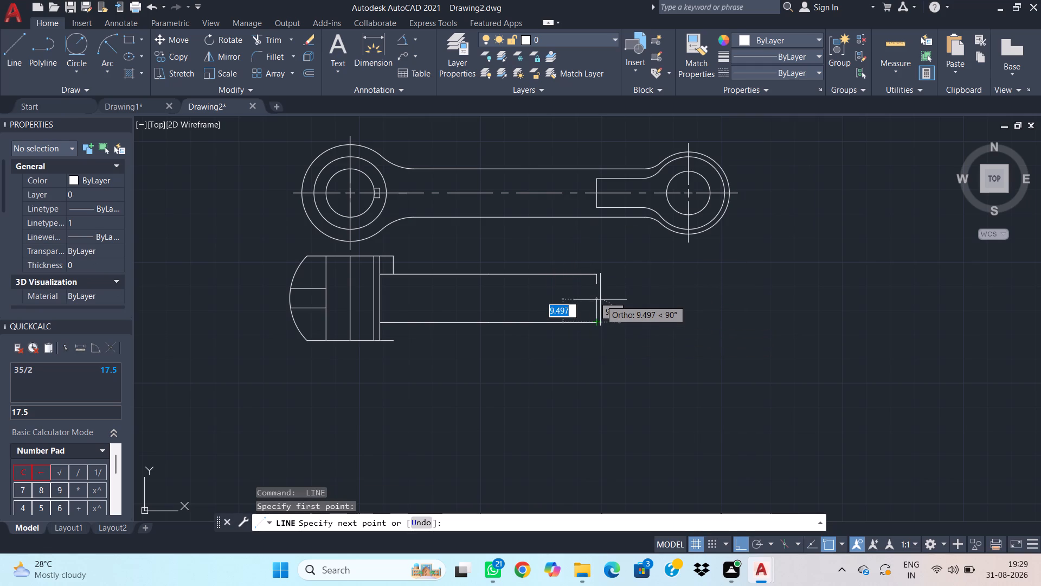
key(4)
key(Return)
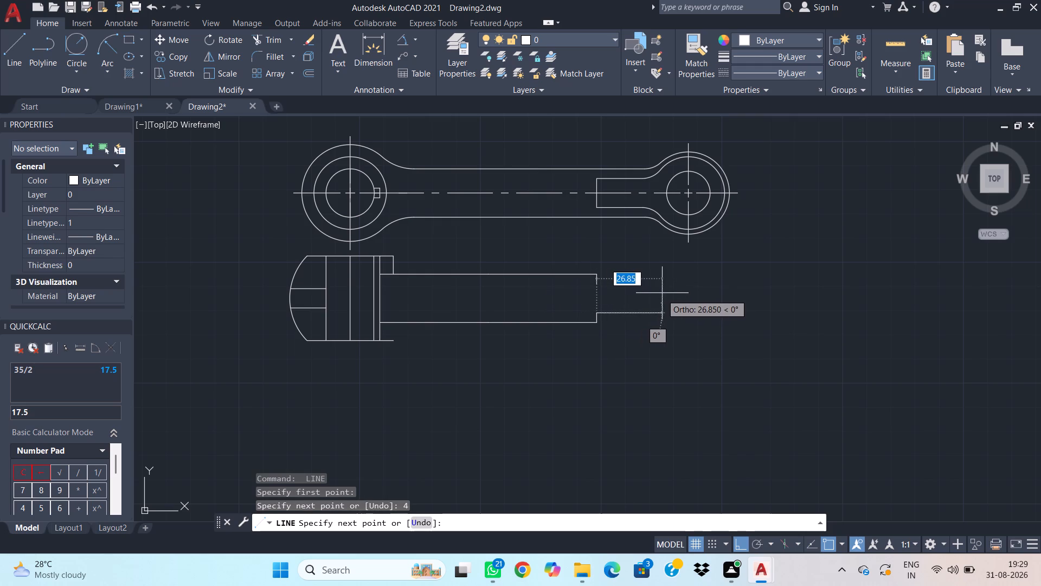
key(Escape)
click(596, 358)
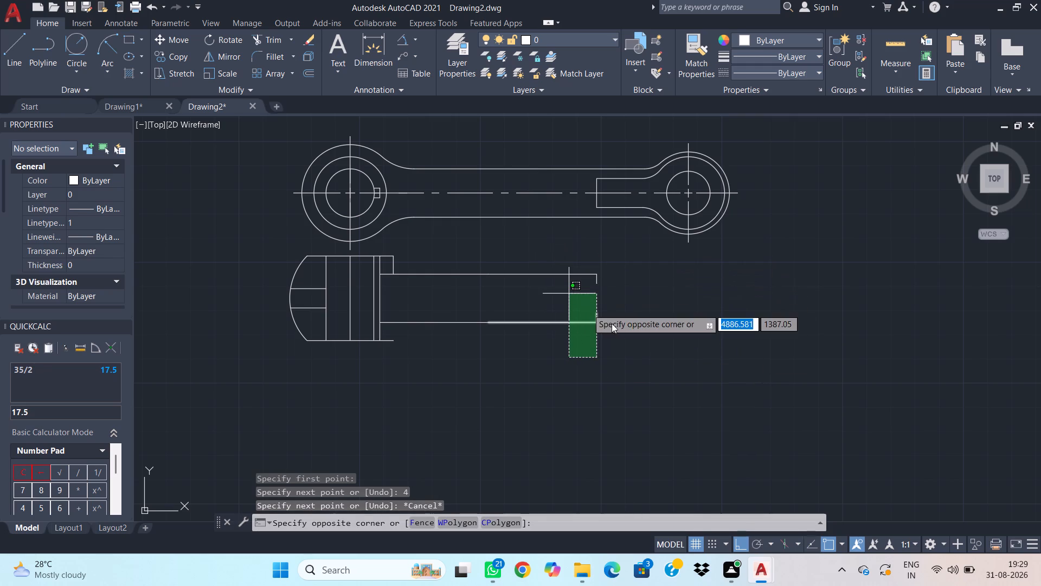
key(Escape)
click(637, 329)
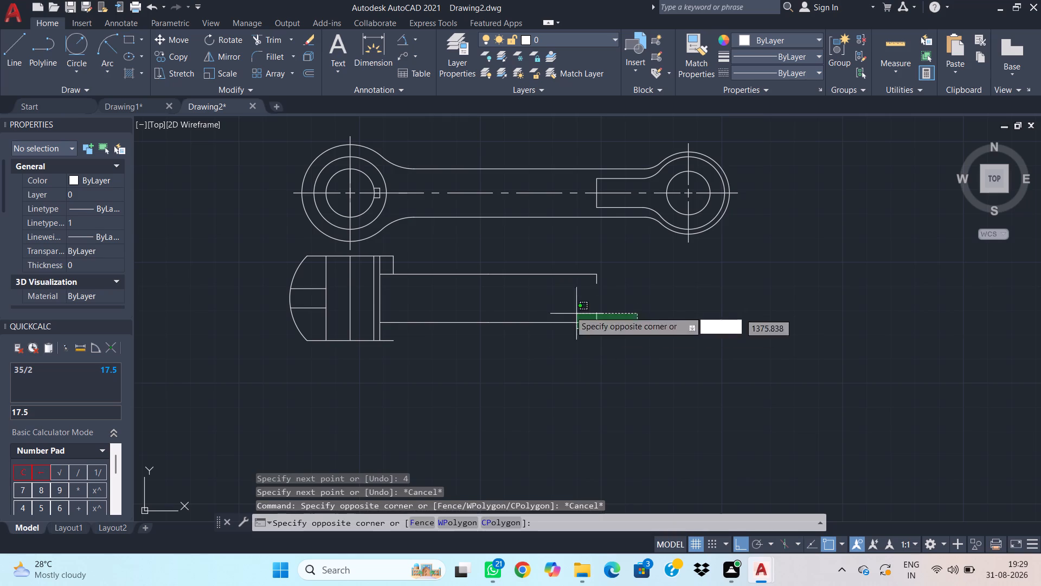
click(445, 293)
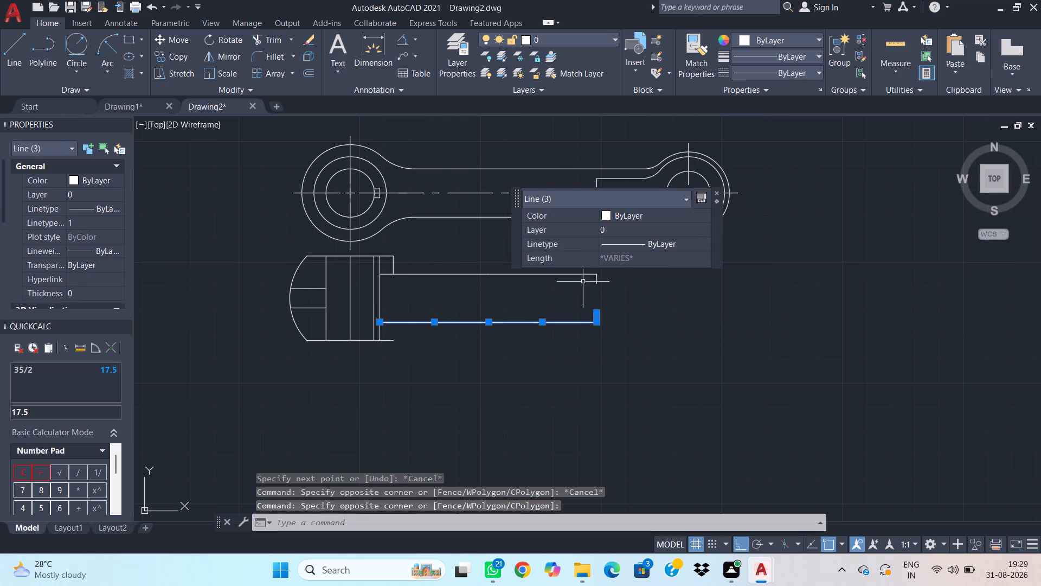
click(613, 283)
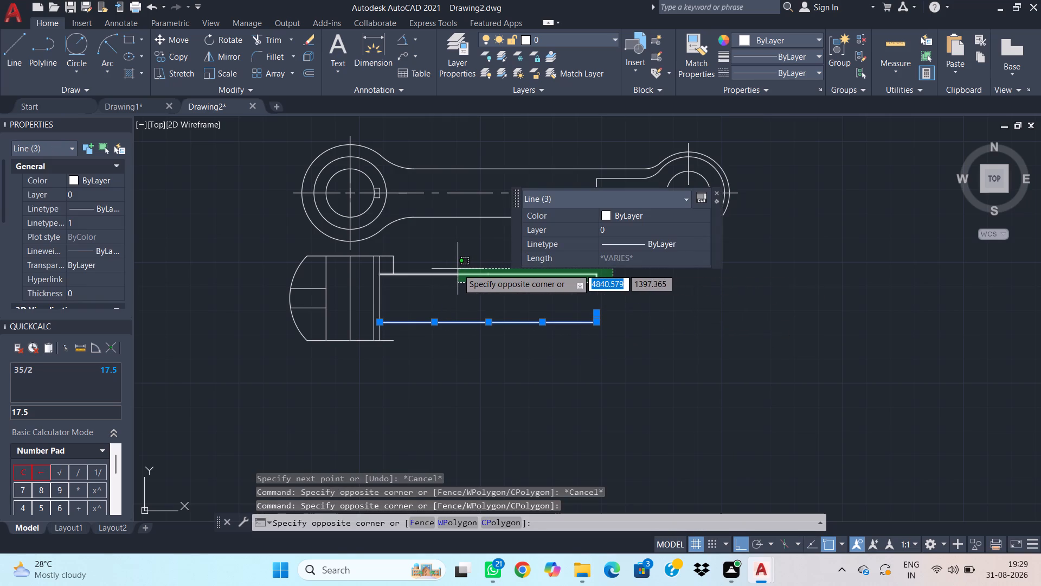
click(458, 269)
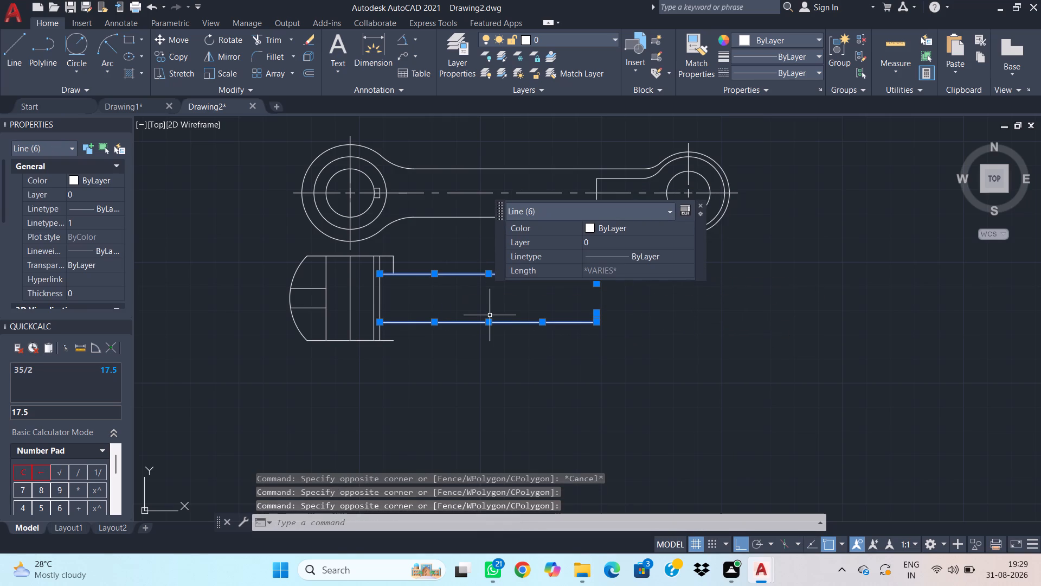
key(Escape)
Move the lower shaft line and its short step lines up by 2.5.
drag(671, 338, 660, 337)
click(430, 304)
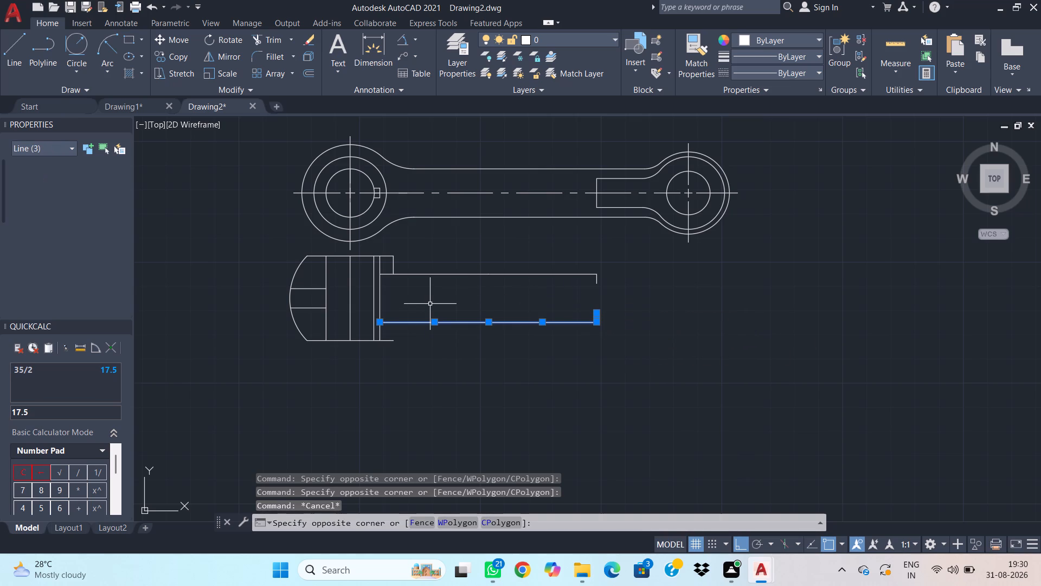
text(m)
key(space)
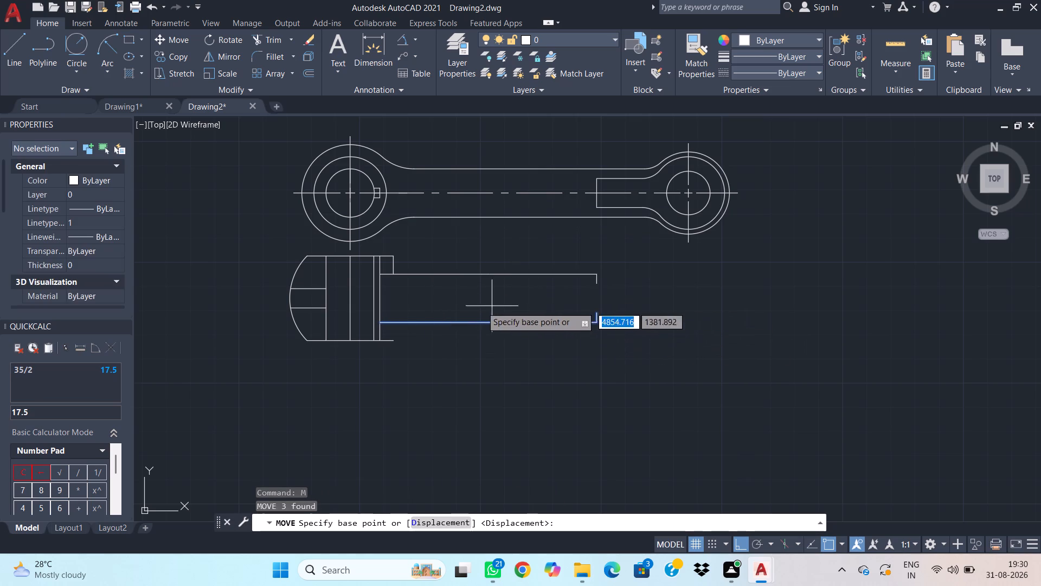
click(382, 323)
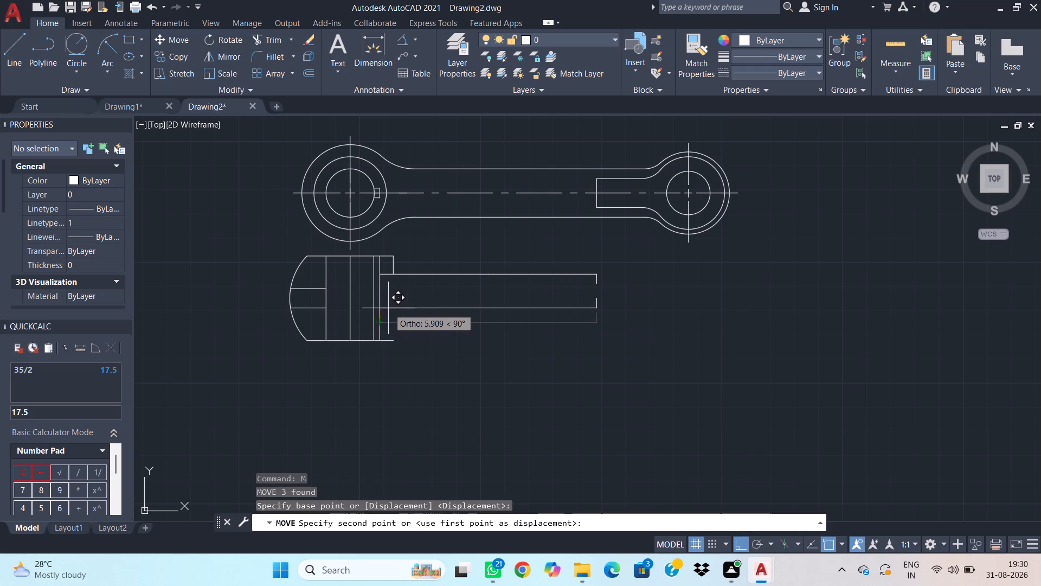
text(2.5)
key(Return)
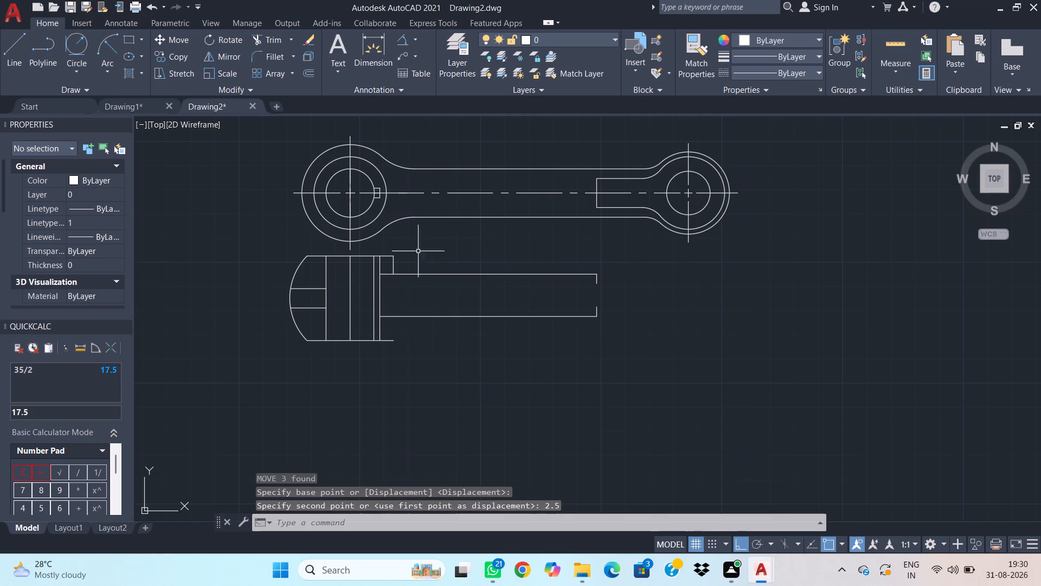
Move the upper shaft line and its short step lines down by 2.5.
click(377, 243)
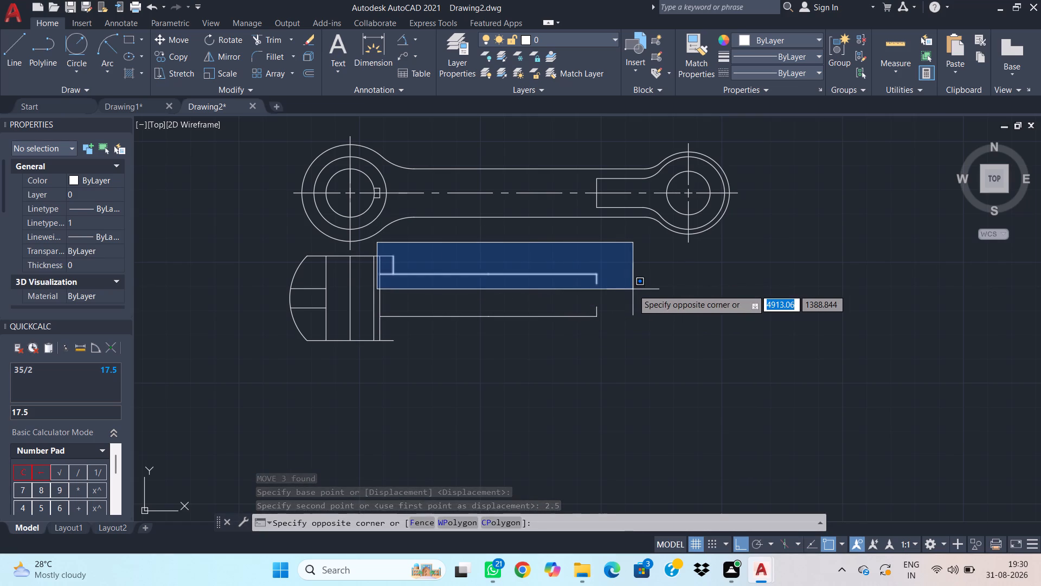
key(Escape)
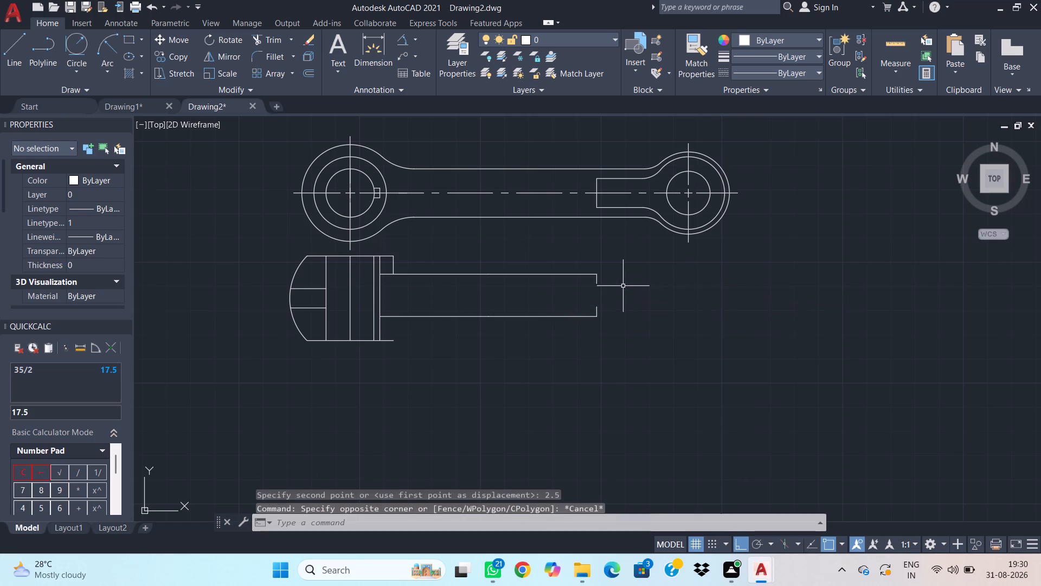
click(620, 284)
click(433, 267)
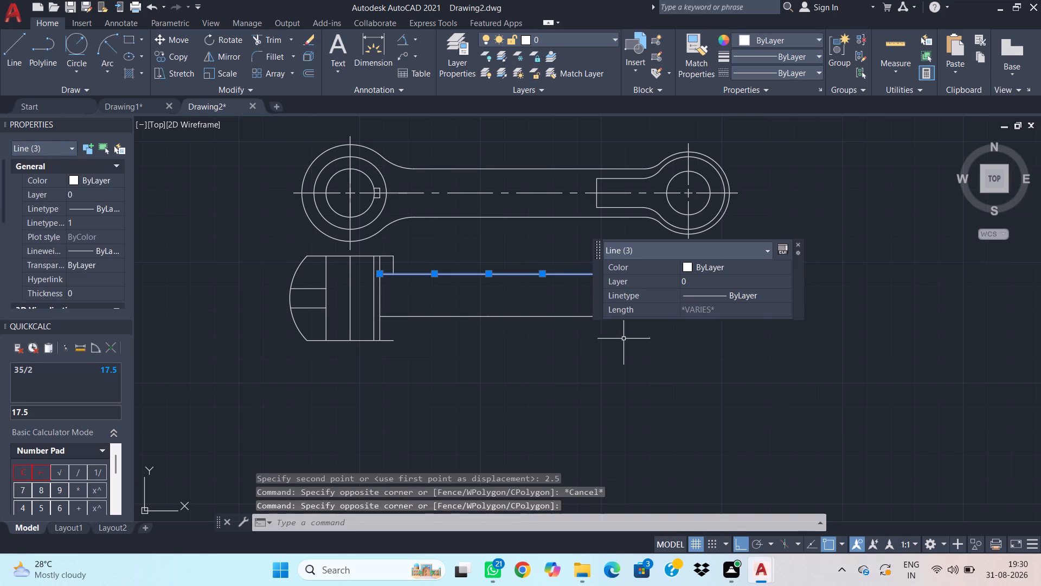
text(m)
key(space)
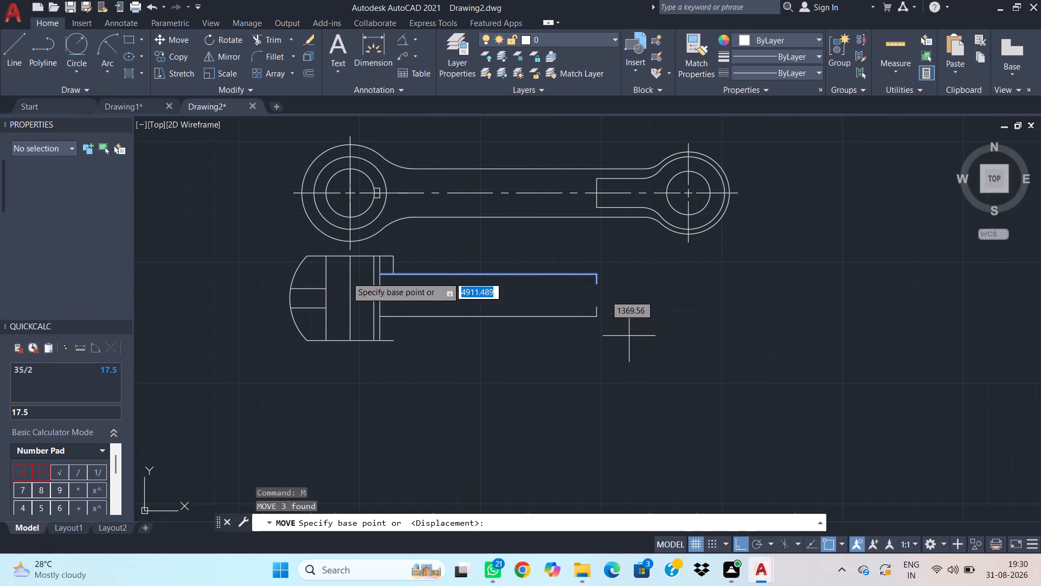
click(382, 273)
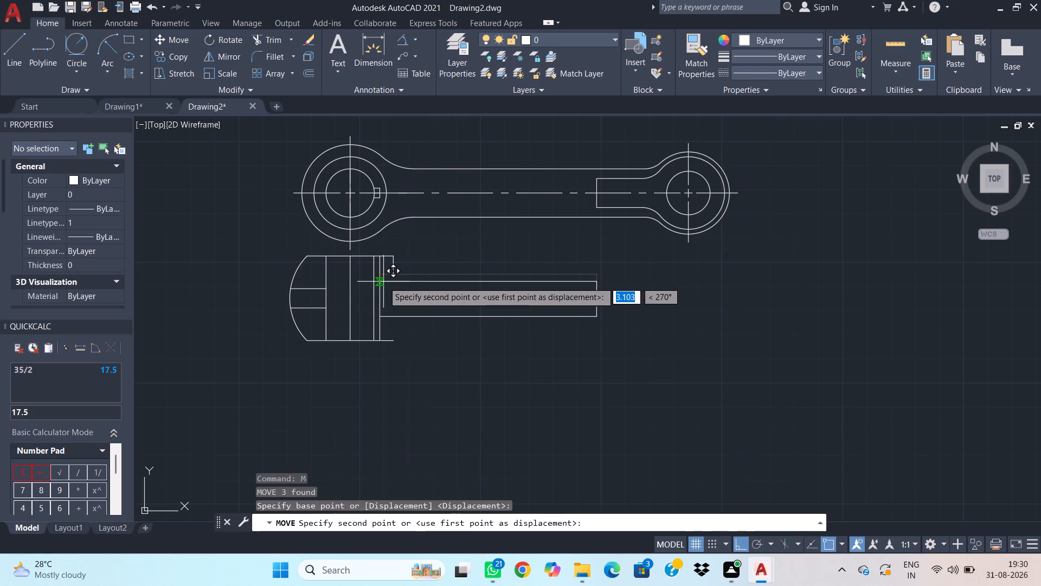
text(2.5)
key(Return)
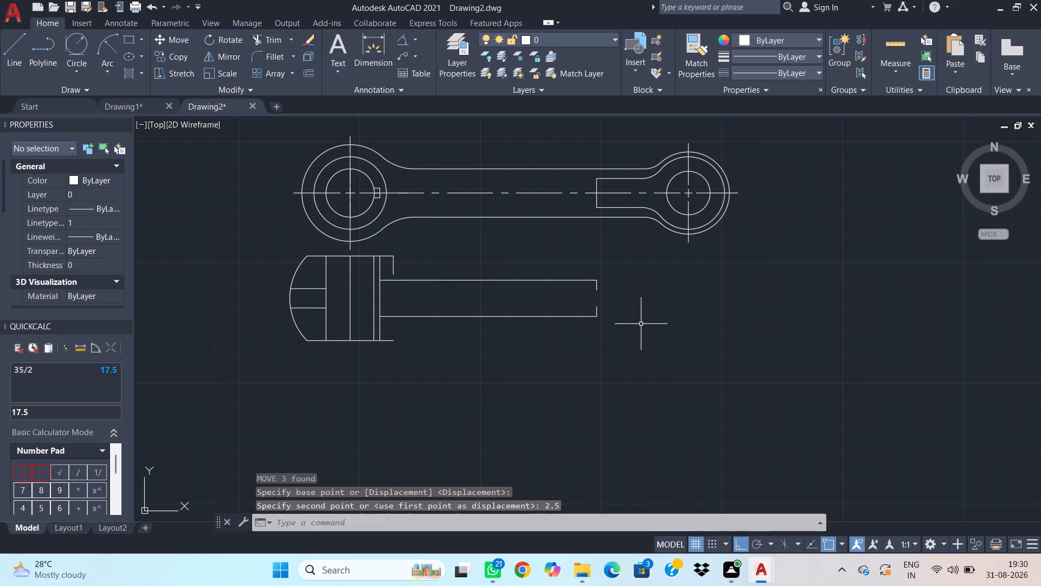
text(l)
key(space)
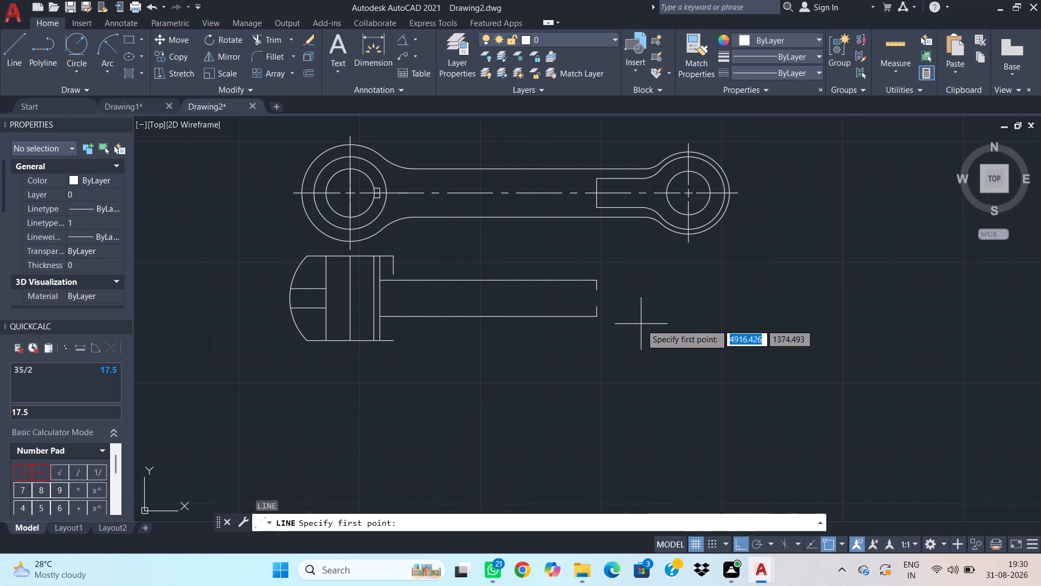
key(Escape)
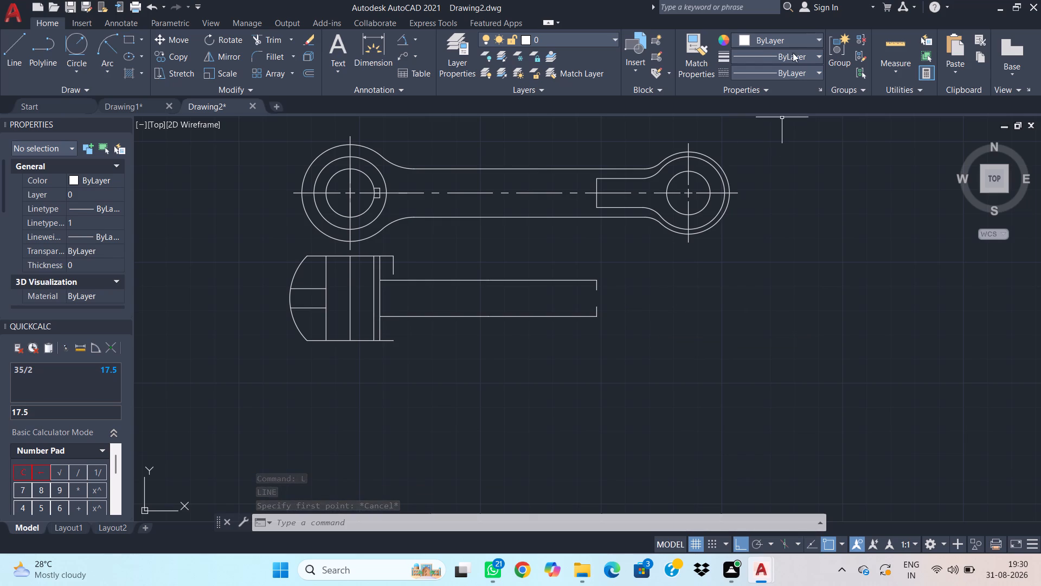
Set the linetype to CENTER2 and draw a vertical line about 67 long down from the small ring's center.
click(793, 73)
click(791, 120)
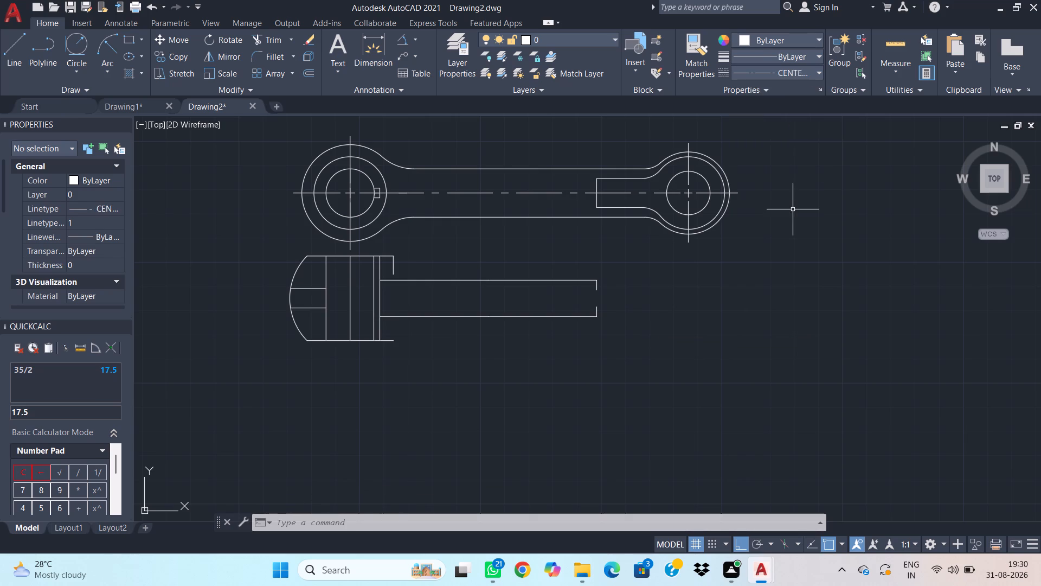
text(l)
key(space)
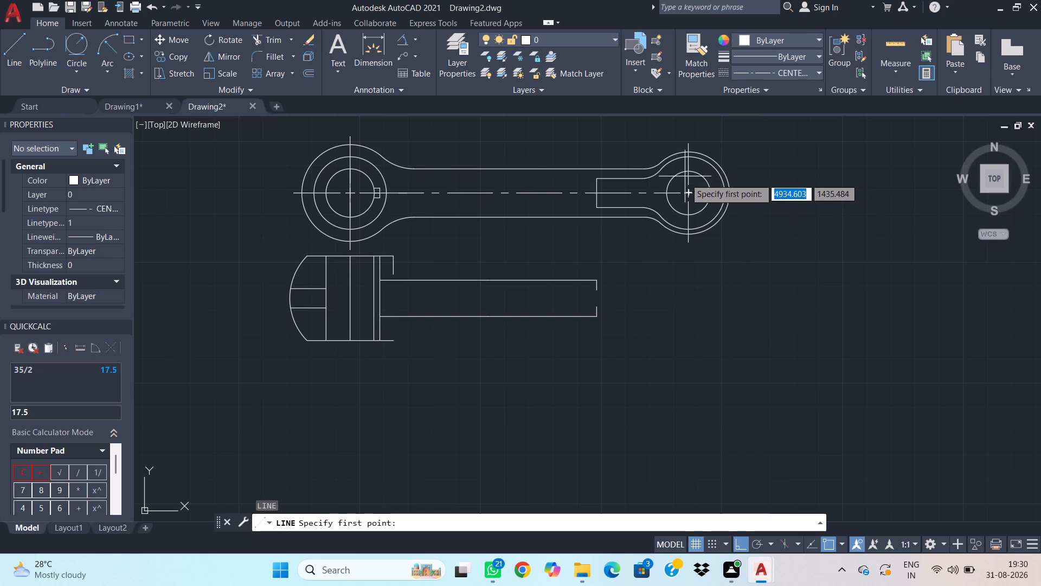
scroll(689, 195, up, 1)
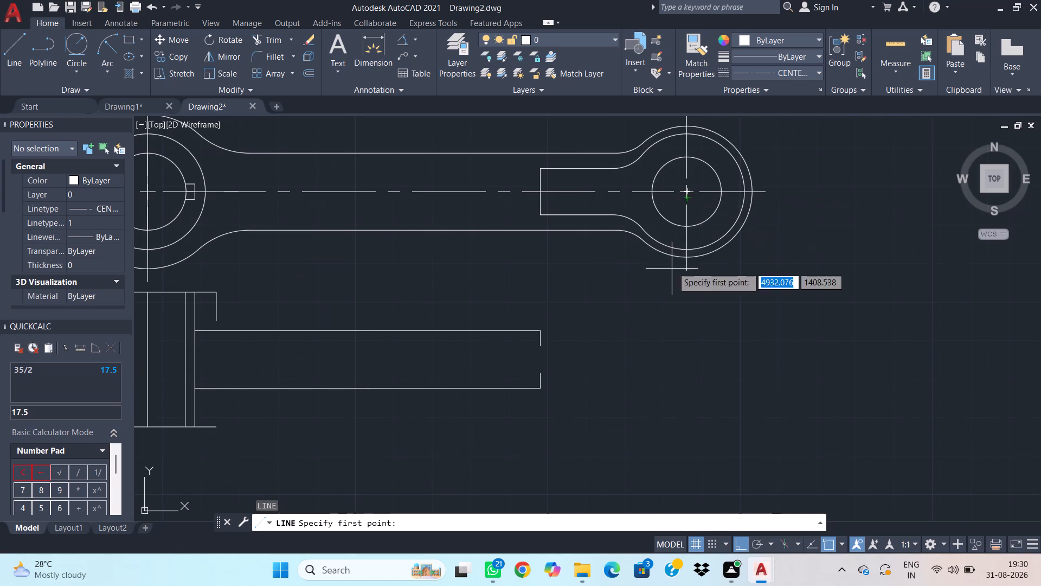
click(686, 192)
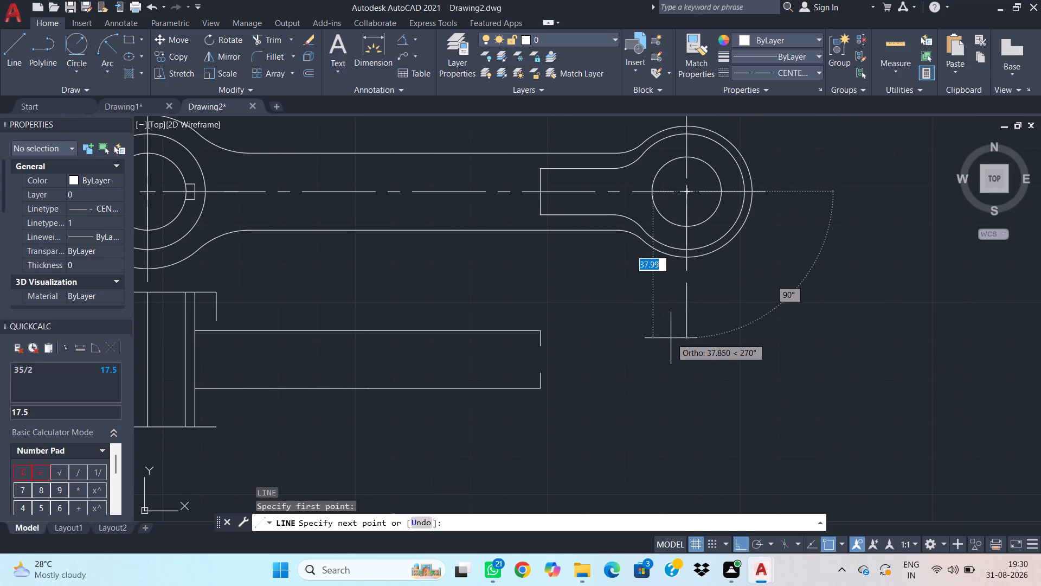
middle_drag(670, 338, 666, 237)
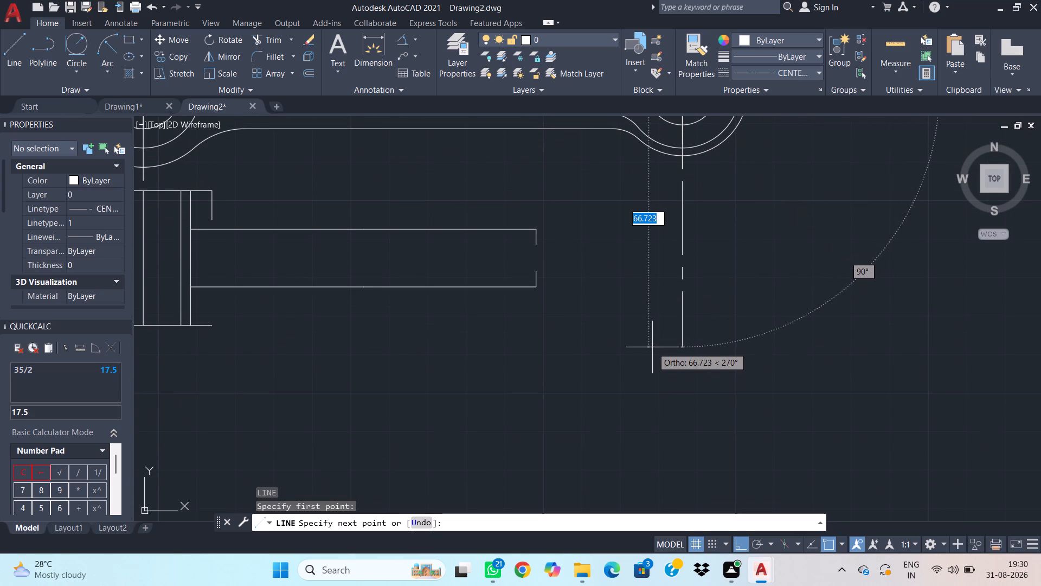
click(652, 347)
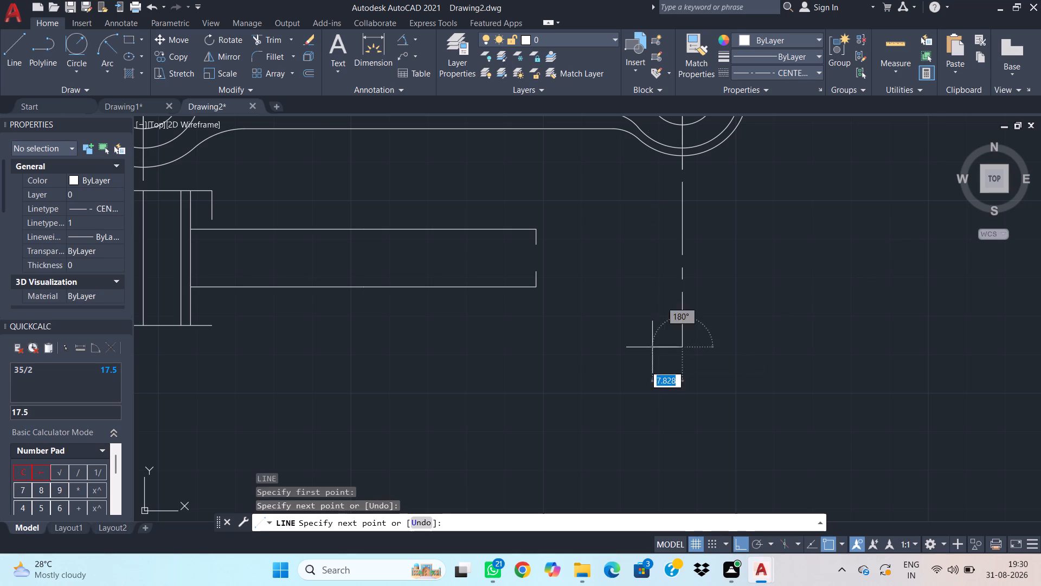
key(Escape)
Draw a vertical CENTER2 projection line about 67 long down from the left quadrant of the small ring's hole.
key(space)
middle_drag(651, 212, 644, 328)
click(639, 205)
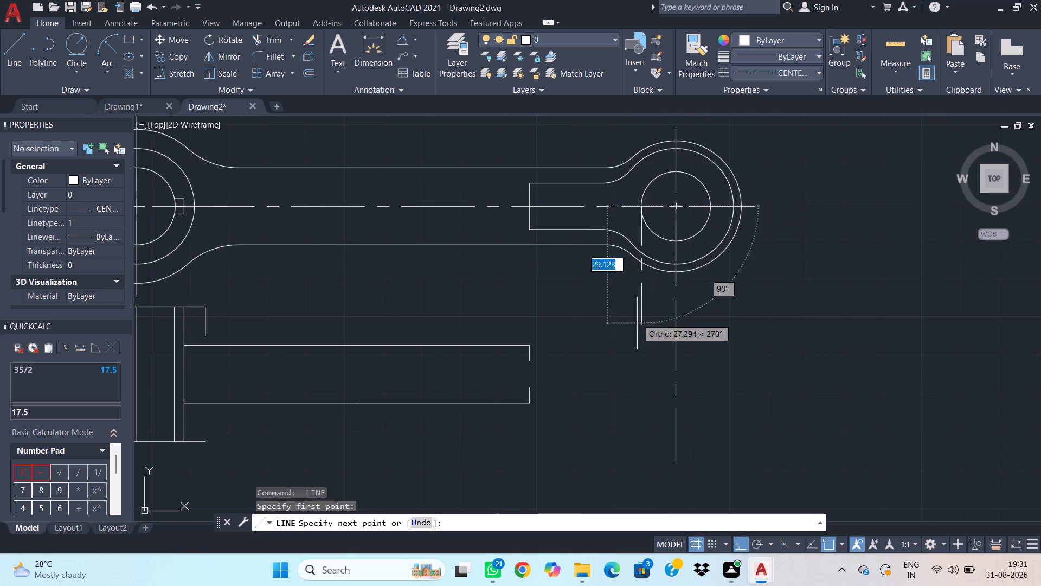
middle_drag(637, 348, 639, 256)
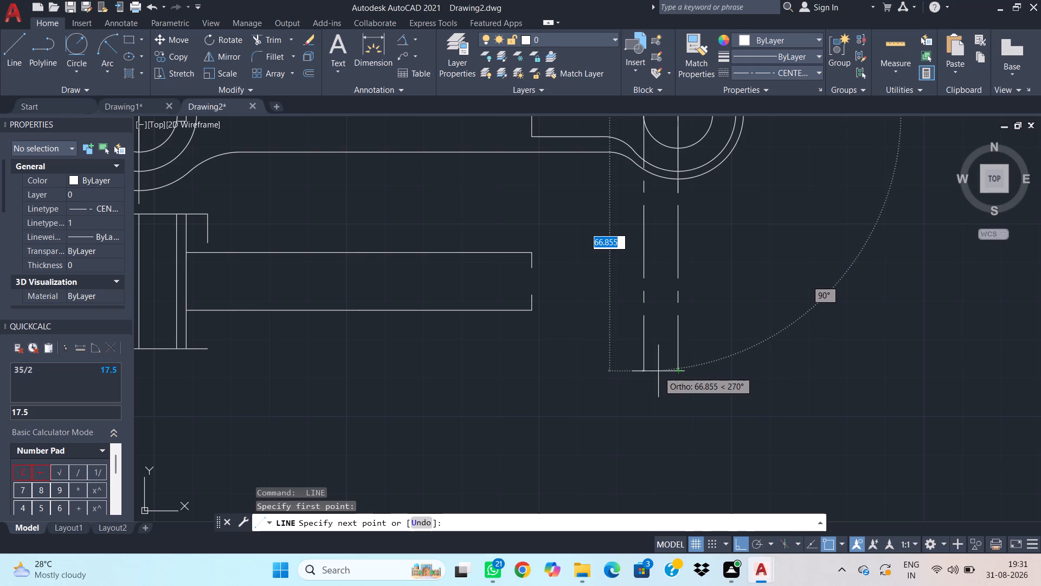
click(658, 371)
key(Escape)
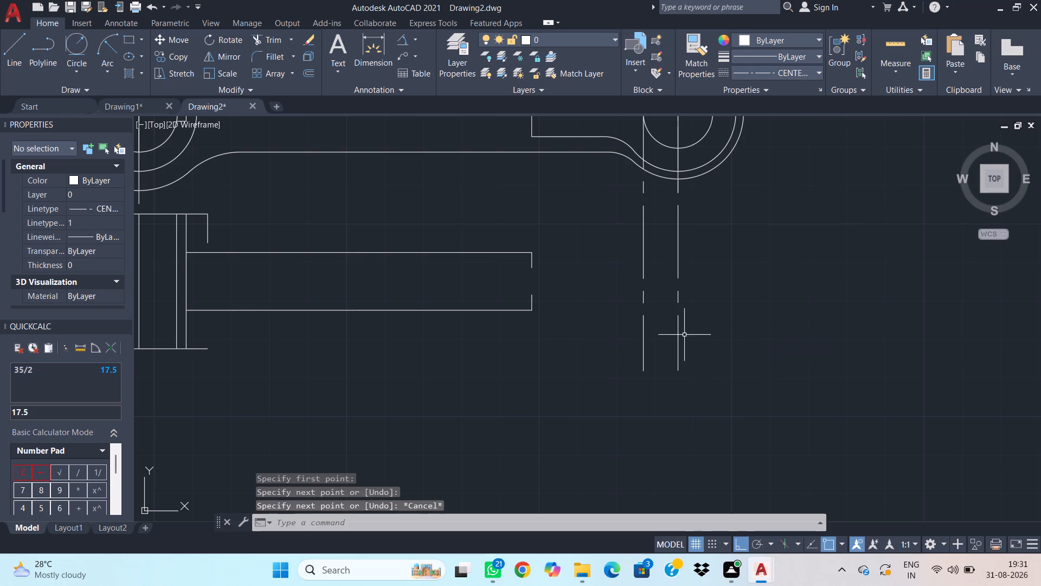
Draw a vertical CENTER2 projection line about 67 long down from the right quadrant of the small ring's hole.
key(space)
middle_drag(720, 253, 552, 352)
scroll(552, 352, up, 1)
scroll(544, 219, down, 2)
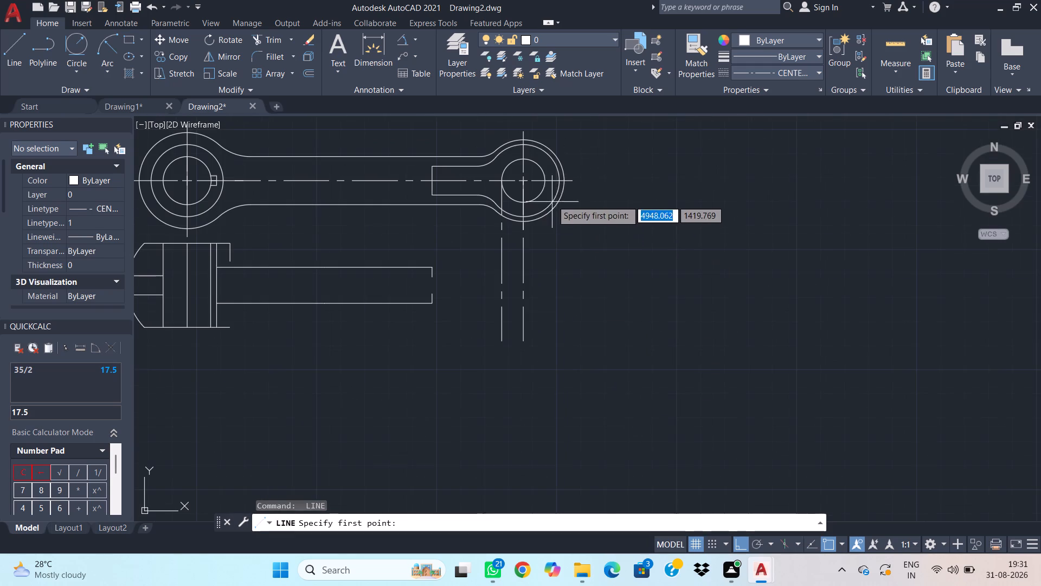
click(547, 177)
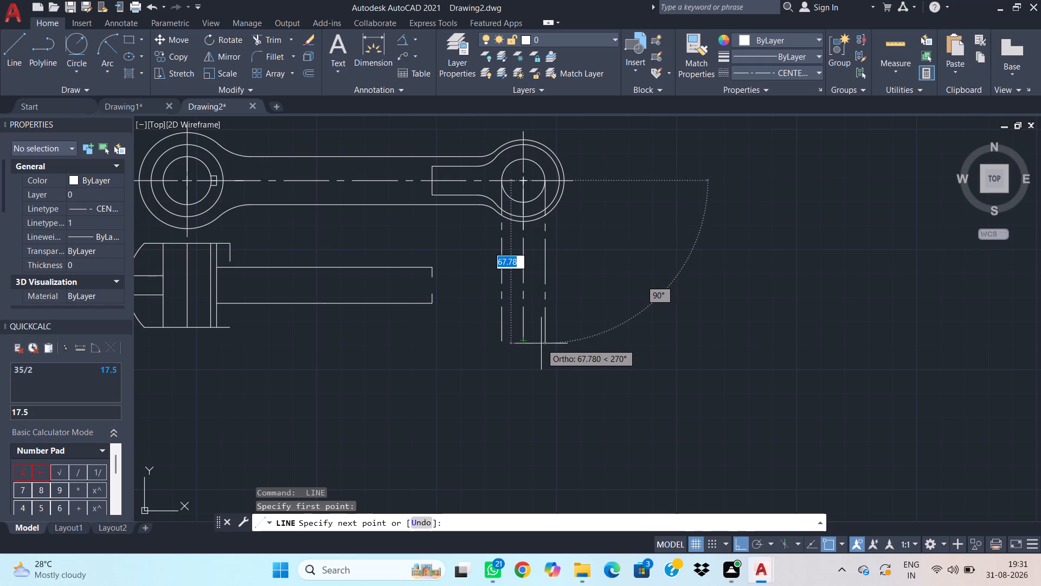
click(544, 341)
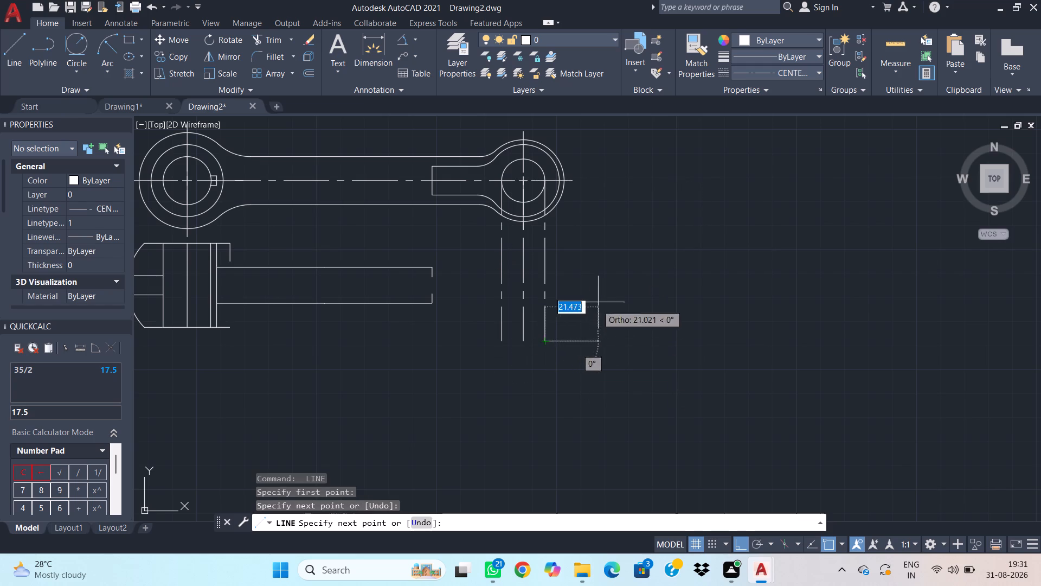
key(Escape)
Set the linetype to ByLayer and draw a horizontal line about 52 long from the upper step's lower end past the projection lines.
middle_drag(572, 276, 616, 295)
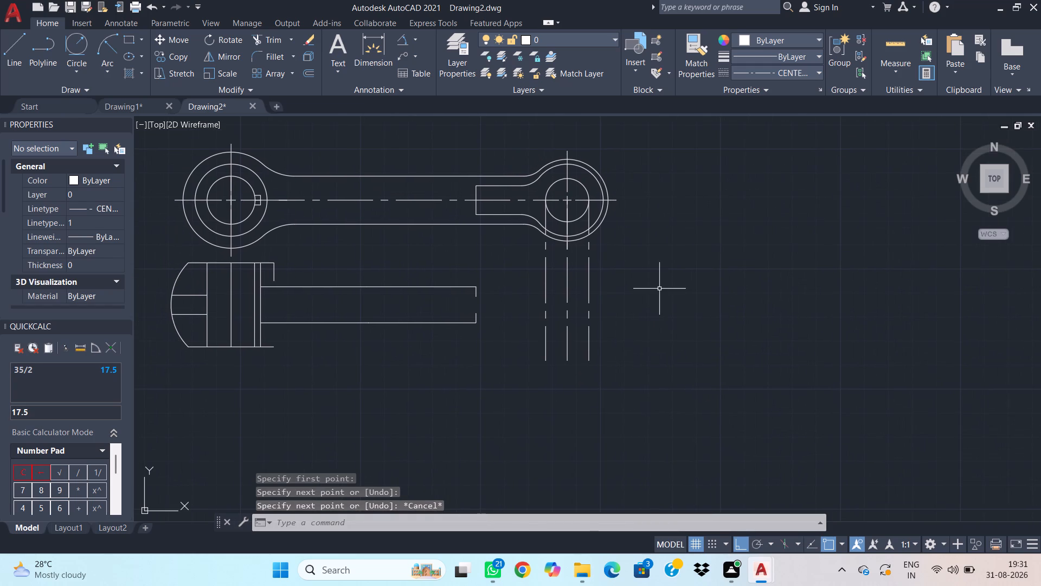
middle_drag(658, 301, 676, 295)
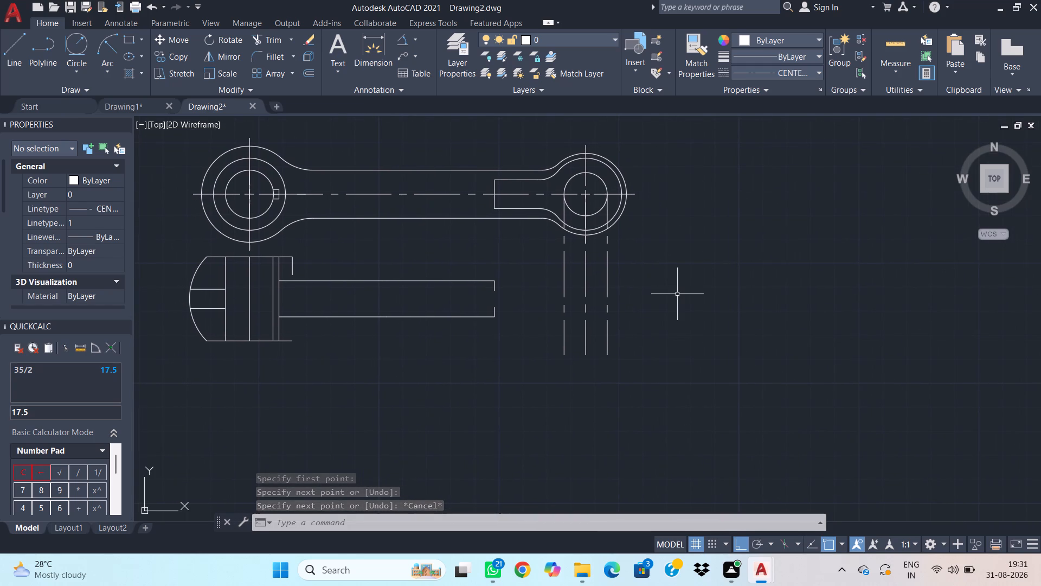
click(775, 71)
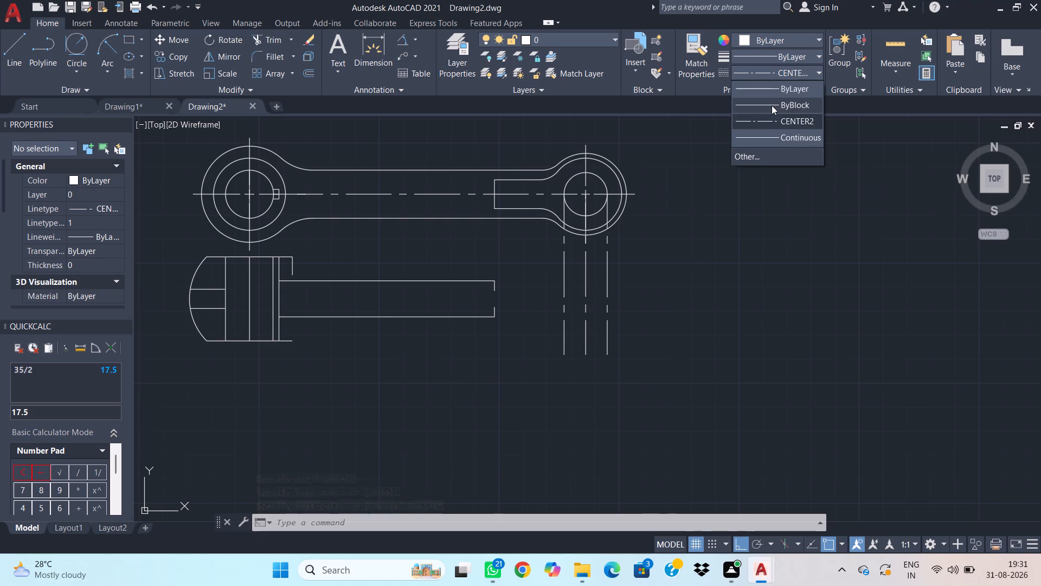
click(776, 92)
text(l)
key(space)
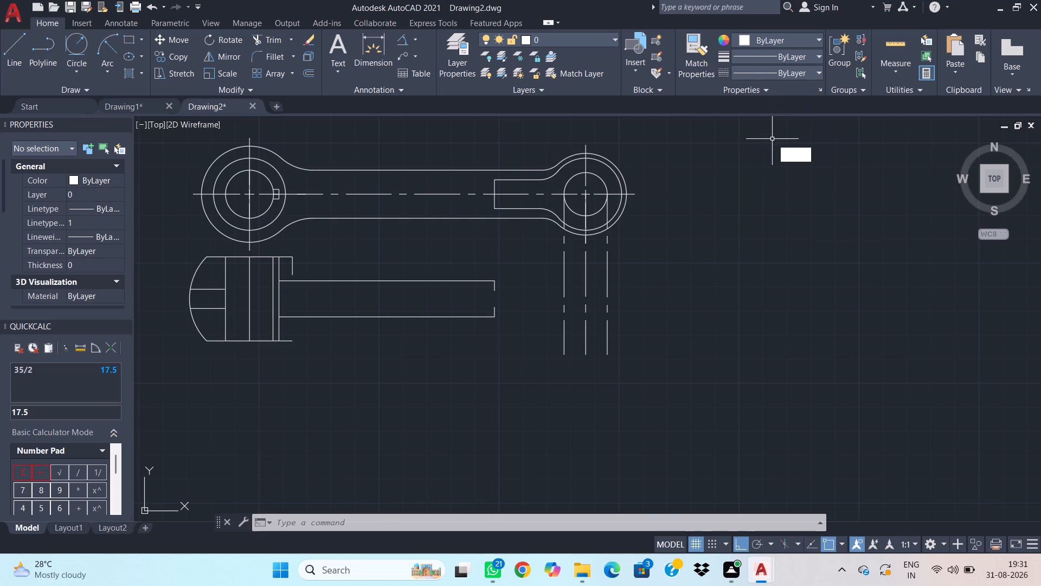
click(492, 289)
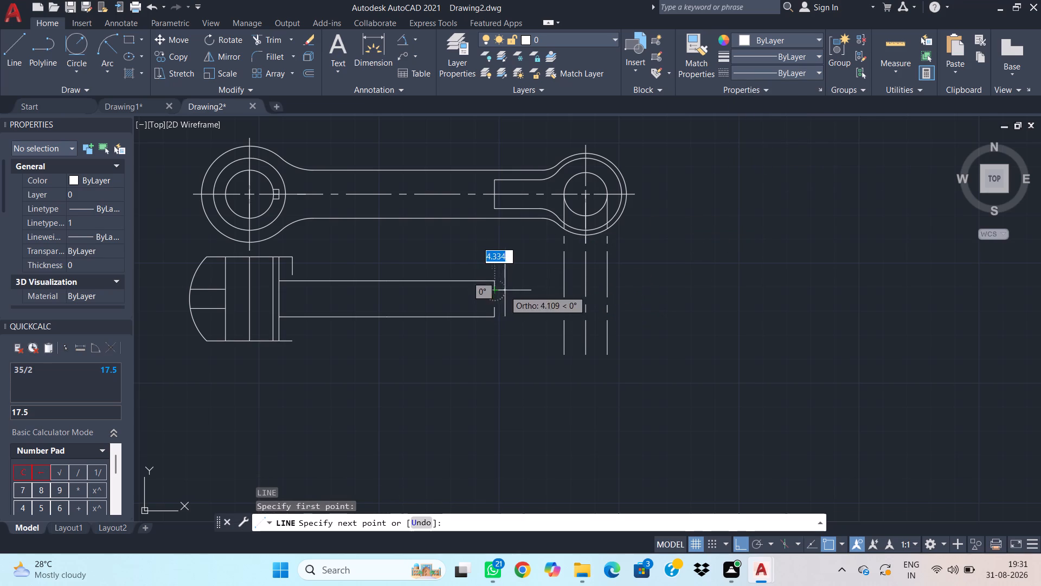
click(619, 285)
key(space)
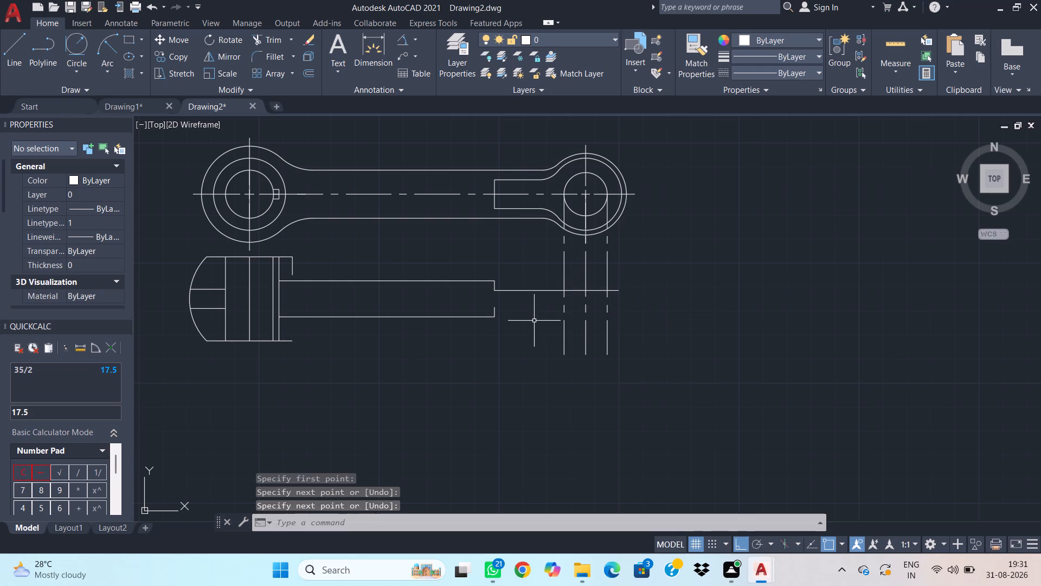
Draw a horizontal line about 60 long from the lower step's upper end past the projection lines.
key(space)
click(495, 307)
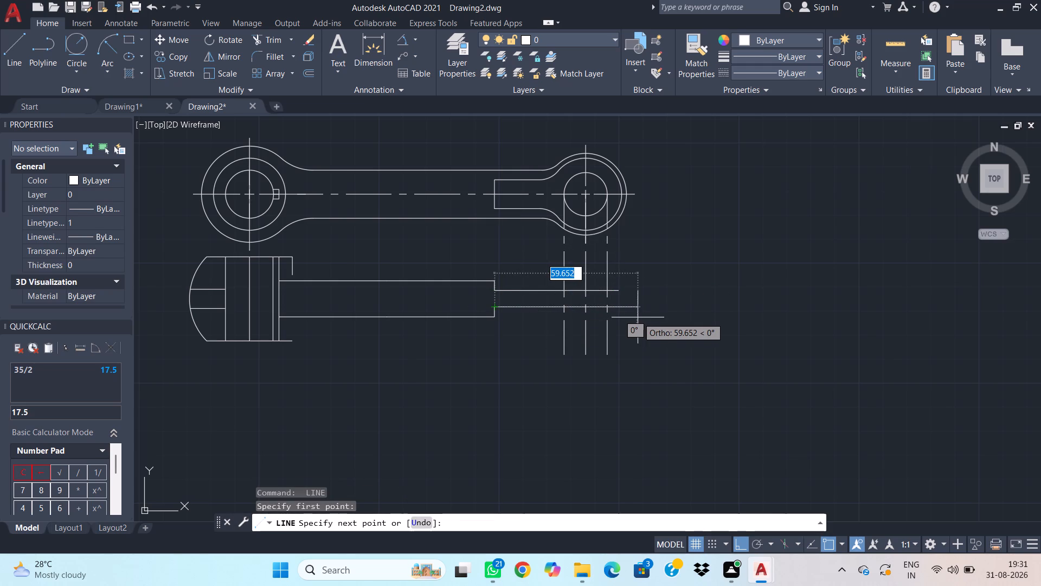
click(638, 317)
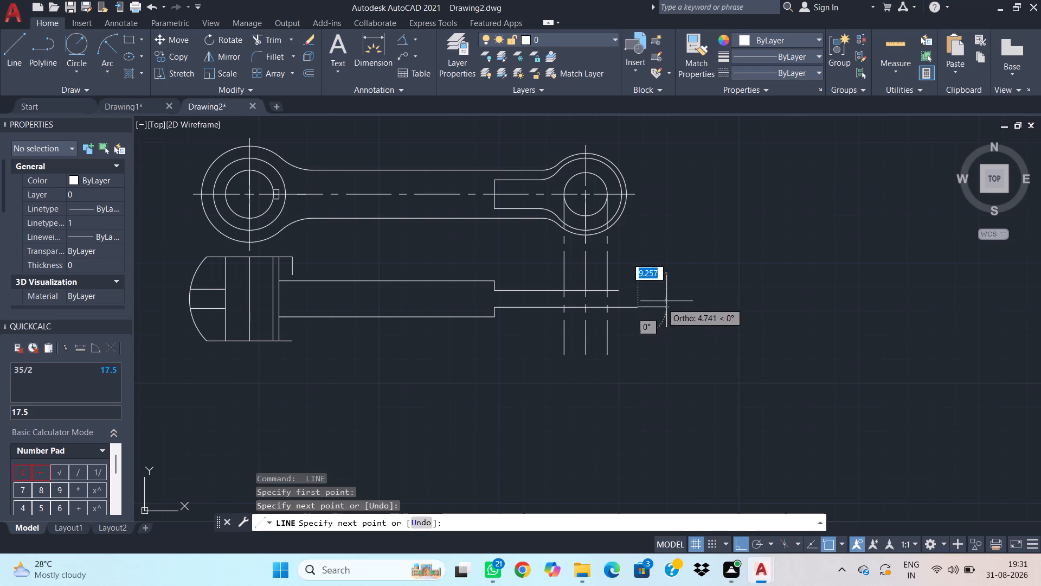
key(Escape)
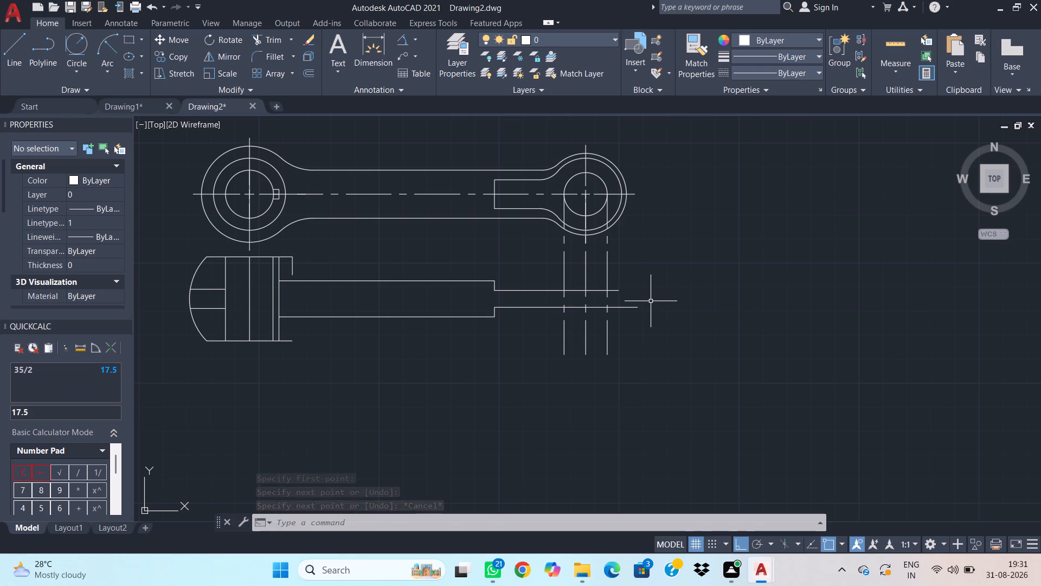
Draw a vertical line about 65 long down from the right quadrant of the small ring's outer circle.
scroll(652, 281, up, 1)
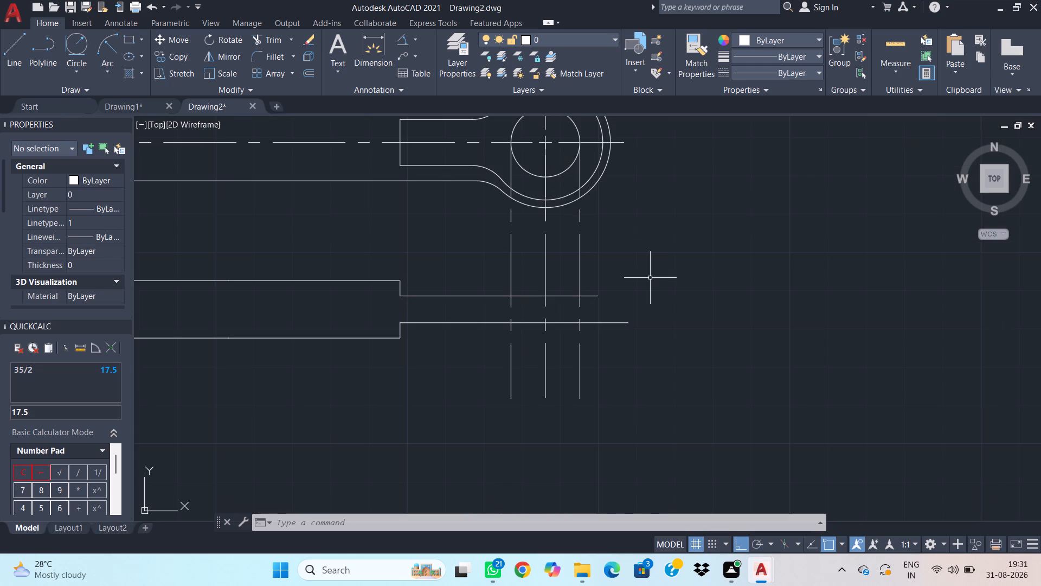
text(l)
key(space)
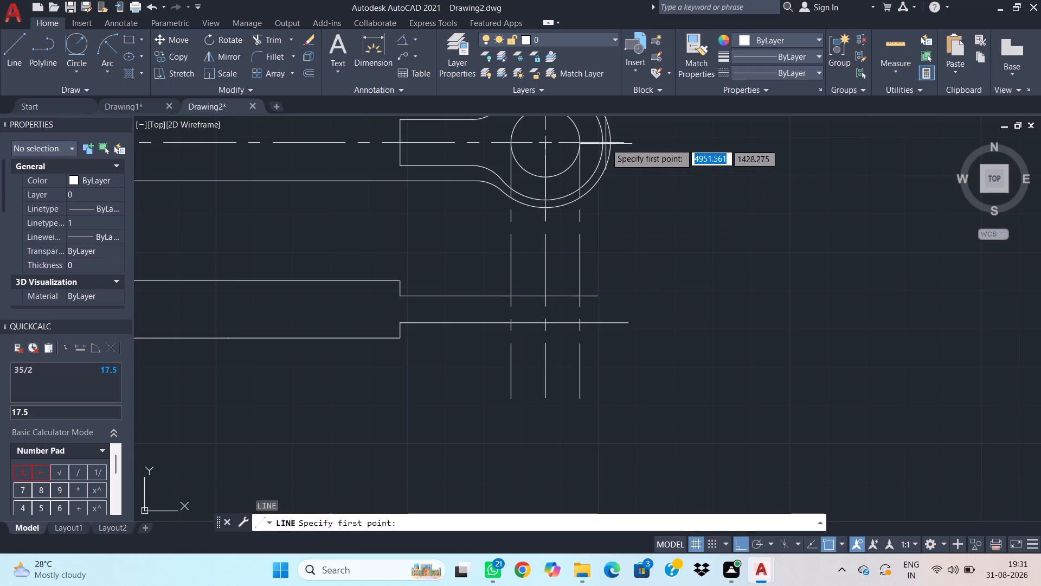
click(608, 142)
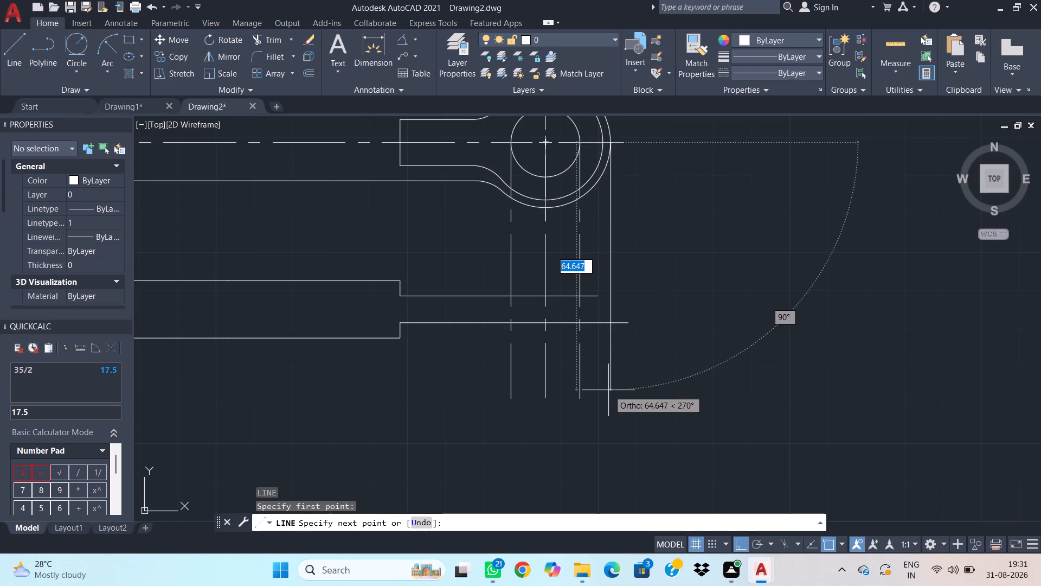
click(608, 390)
key(Escape)
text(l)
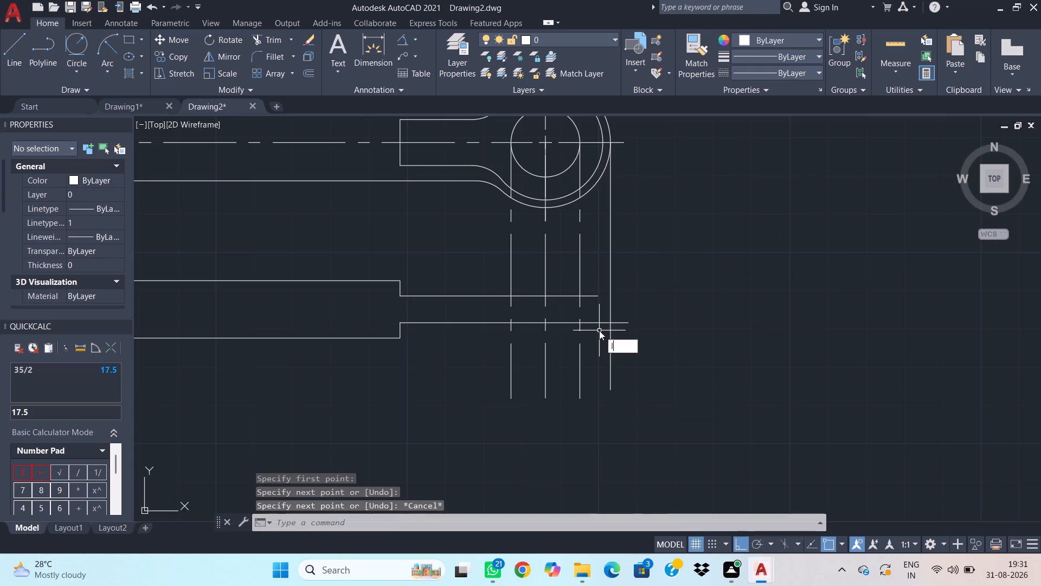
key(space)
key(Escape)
Stretch the free end of the narrow section's upper horizontal line to meet the outermost vertical line.
click(601, 302)
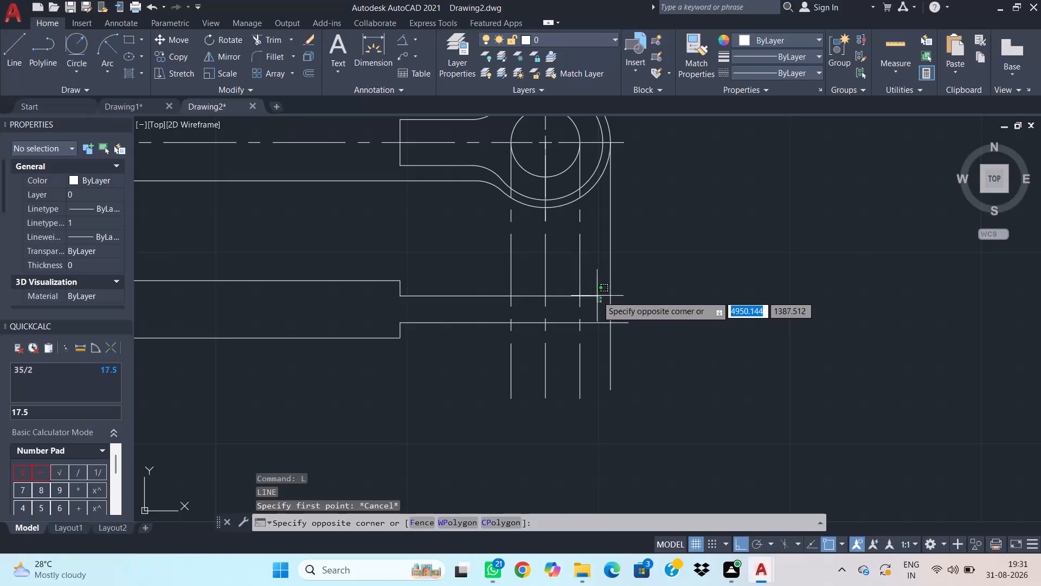
click(596, 294)
click(597, 295)
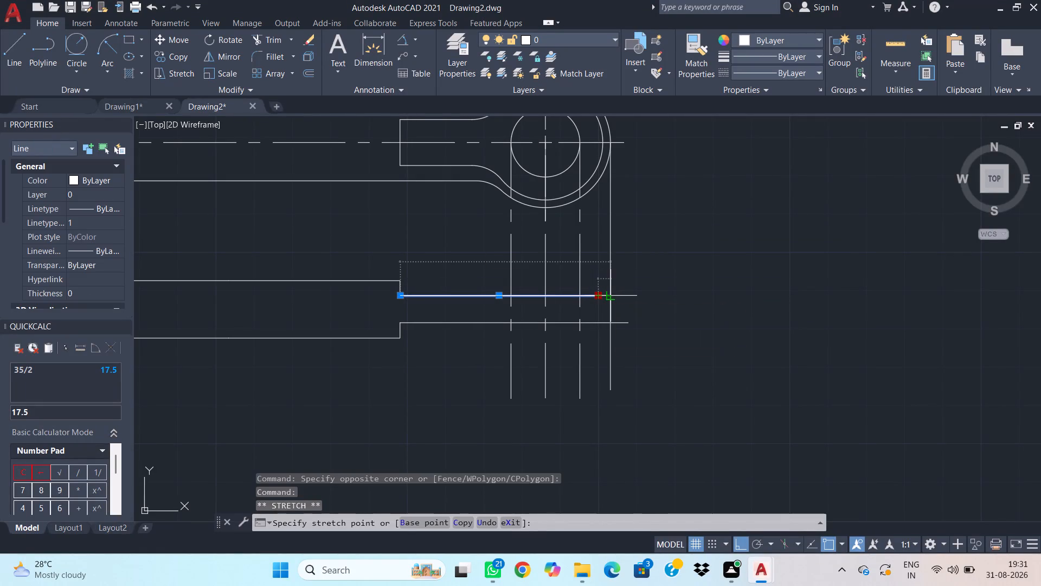
click(608, 295)
key(Escape)
Trim the lower horizontal line's overhang and the vertical lines above and below the shaft's narrow section.
text(tr)
key(space)
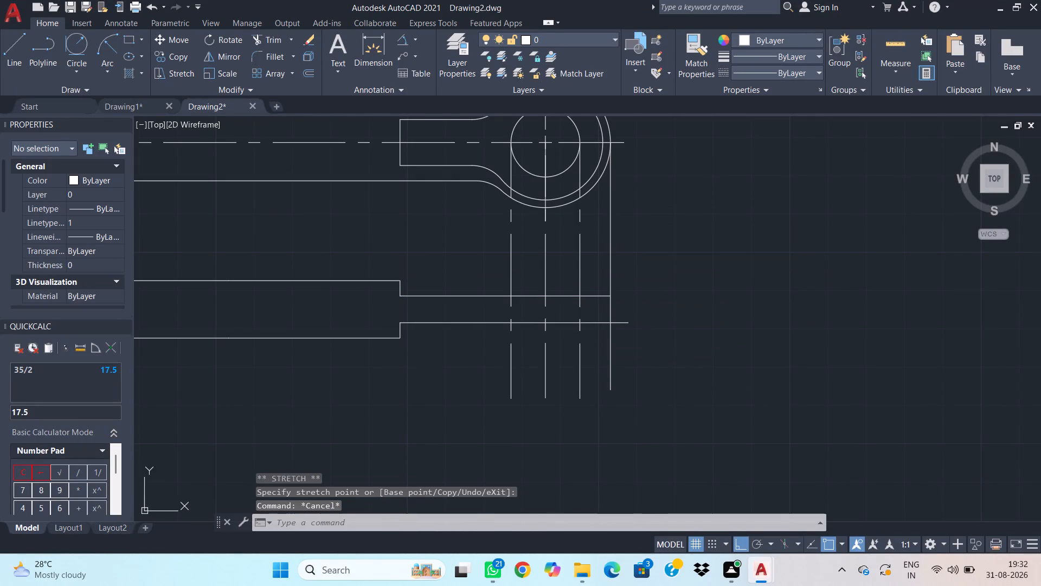
drag(635, 338, 633, 296)
drag(624, 336, 622, 320)
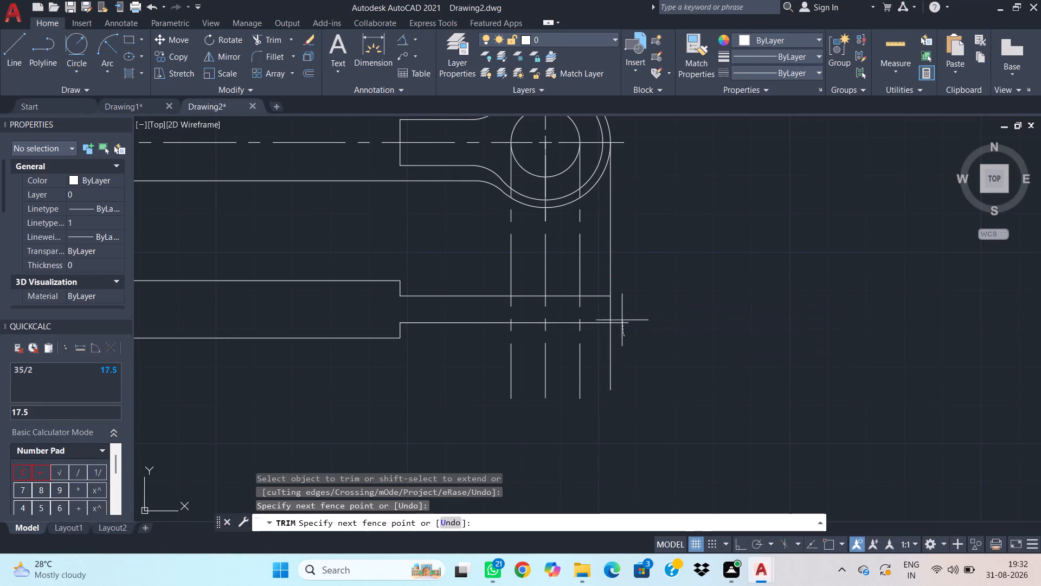
drag(622, 320, 623, 311)
drag(635, 262, 497, 270)
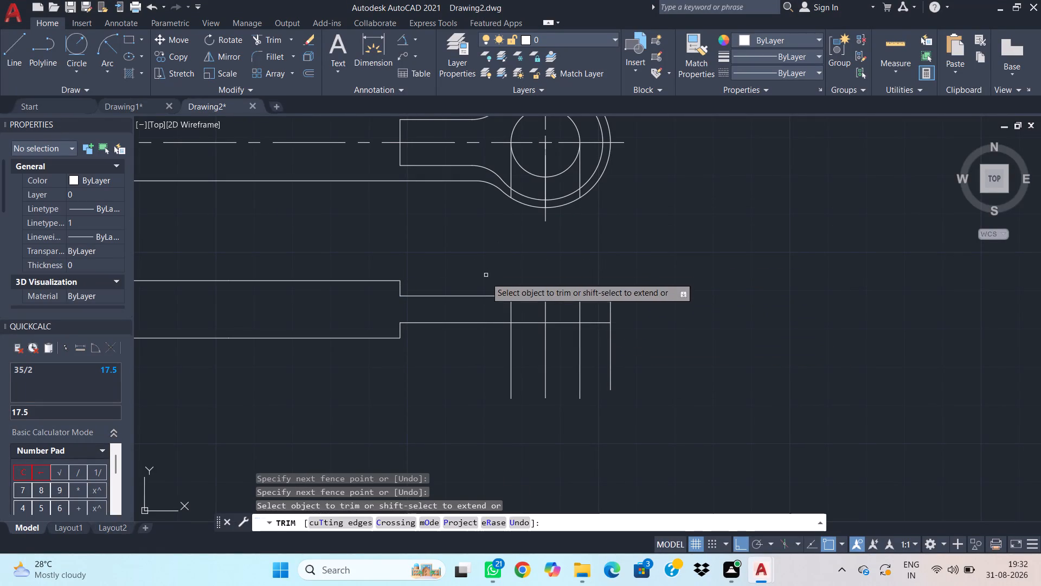
drag(661, 356, 495, 369)
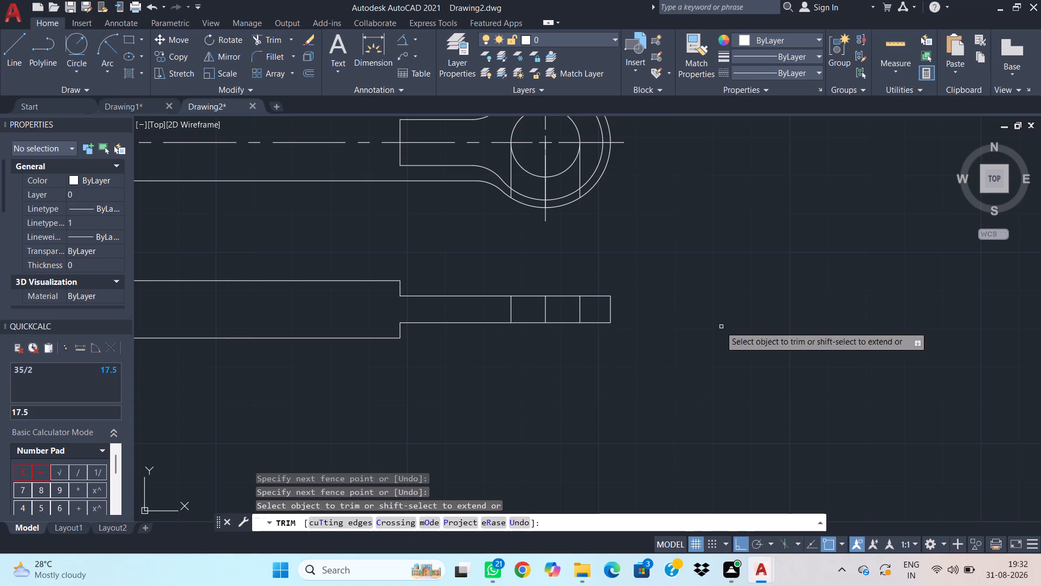
key(Escape)
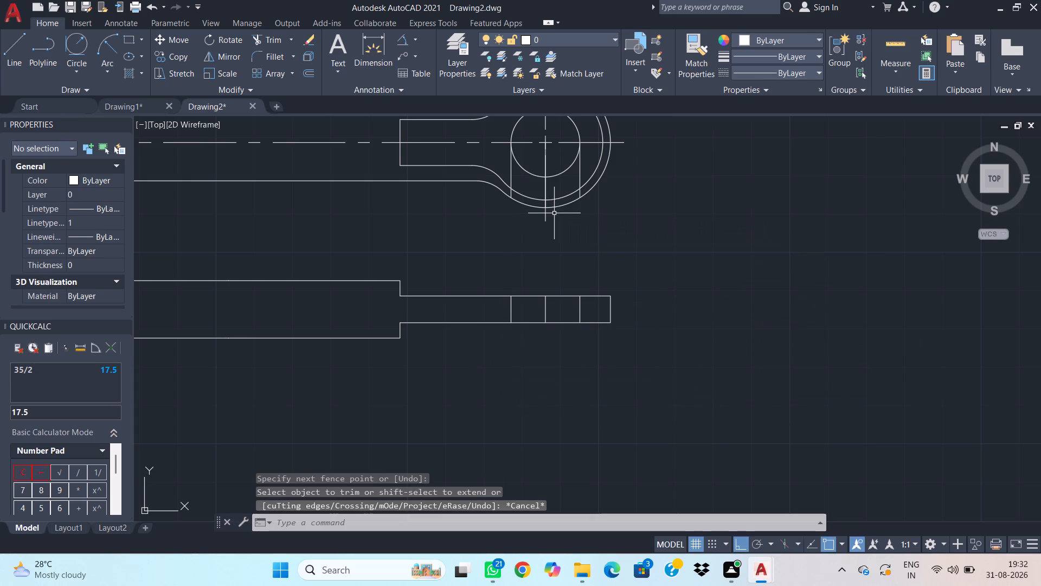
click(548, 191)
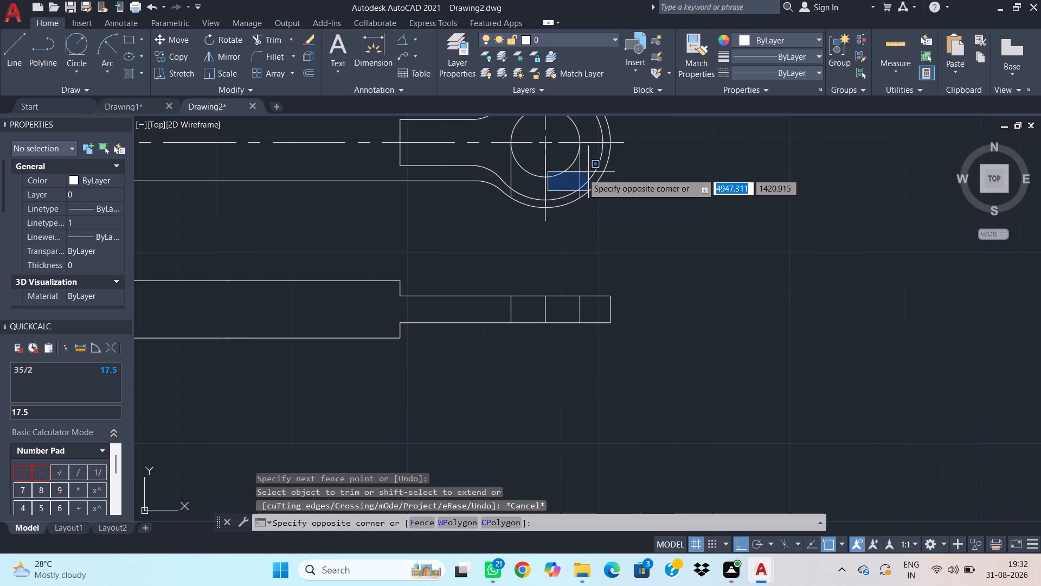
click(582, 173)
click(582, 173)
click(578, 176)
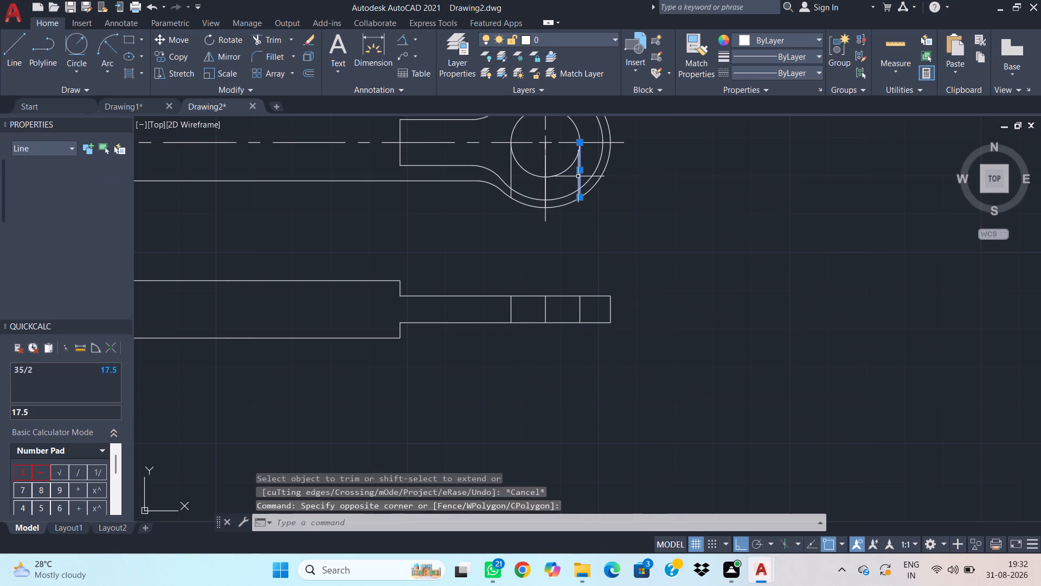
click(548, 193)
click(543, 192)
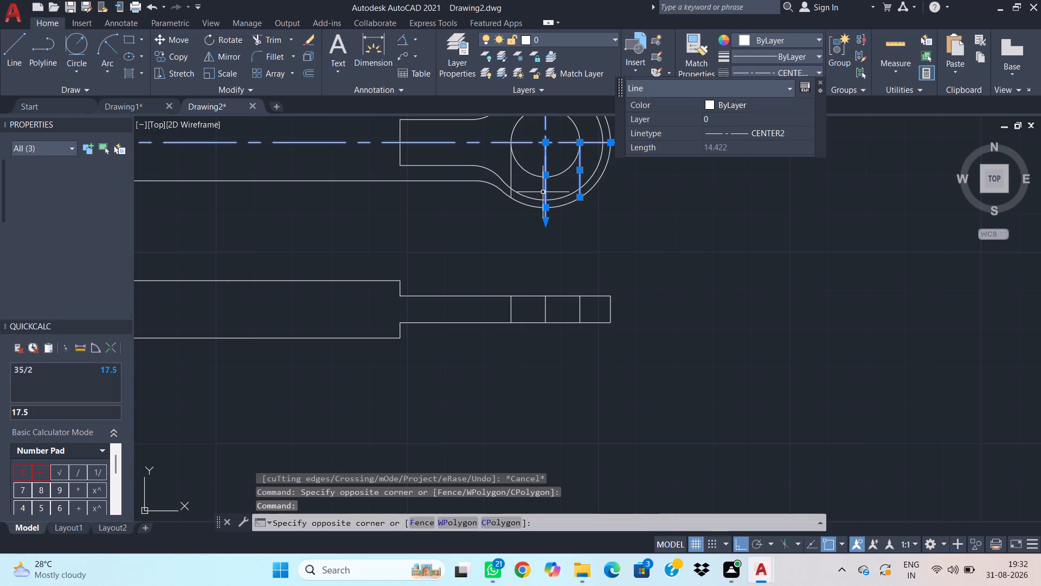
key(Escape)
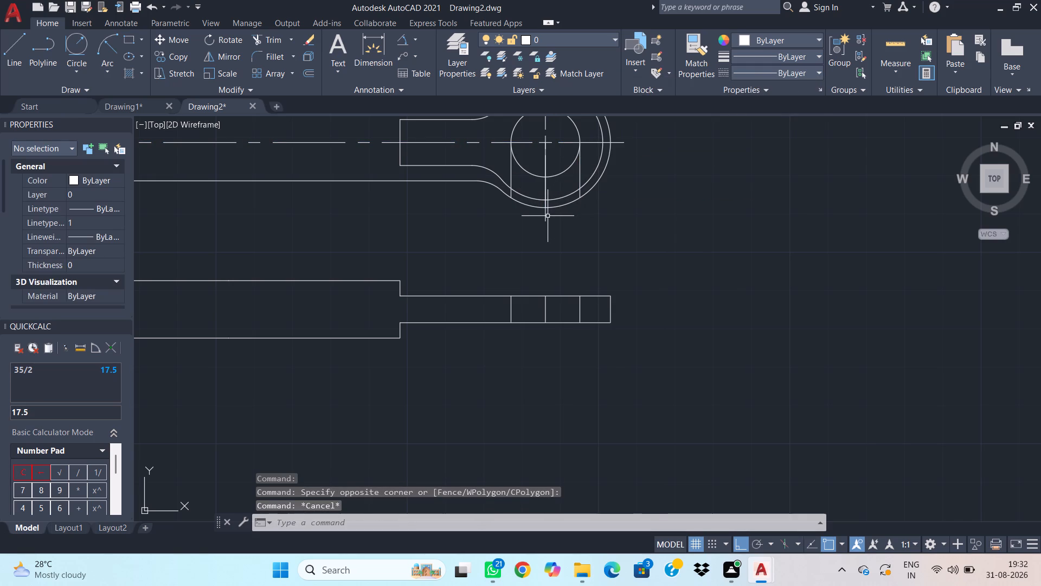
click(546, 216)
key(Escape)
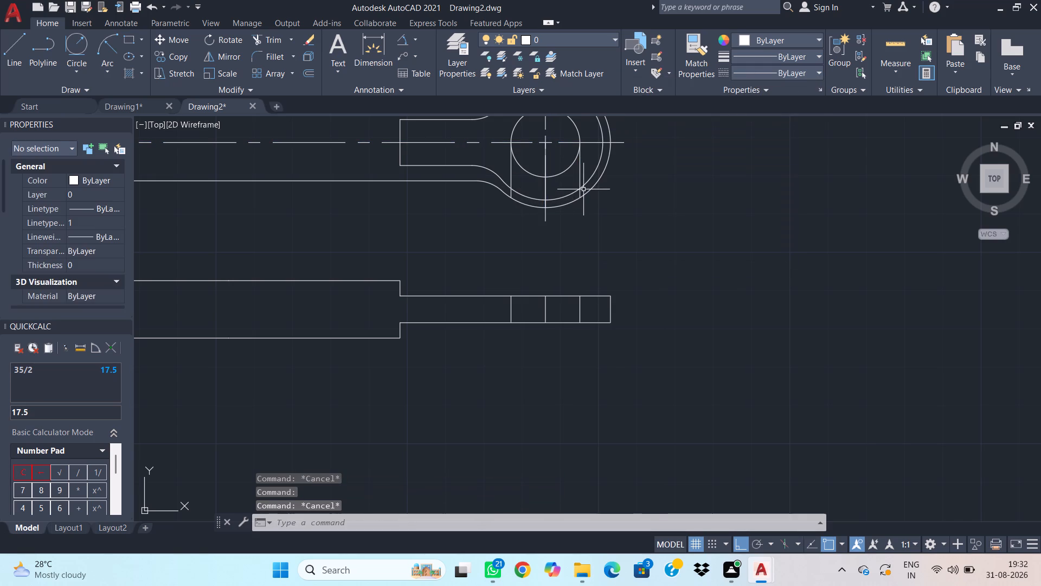
Erase the two leftover vertical CENTER2 pieces below the quadrants of the small ring's hole.
click(580, 192)
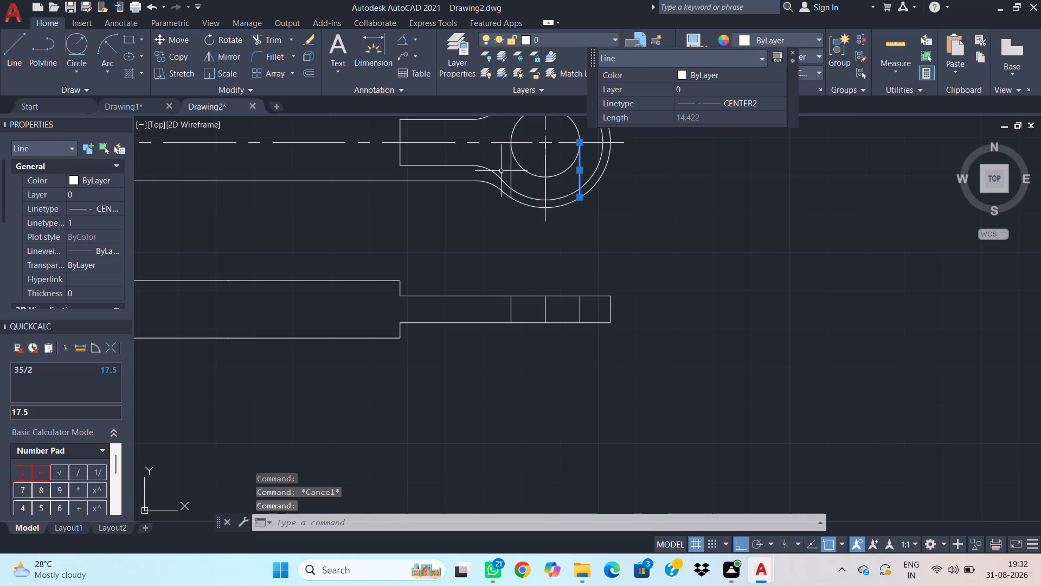
click(512, 172)
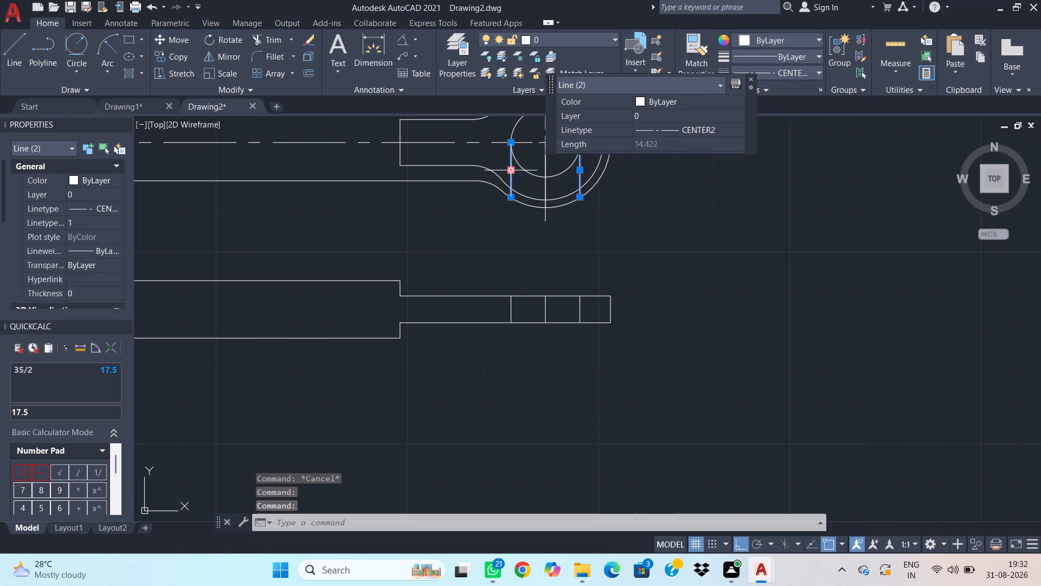
key(Delete)
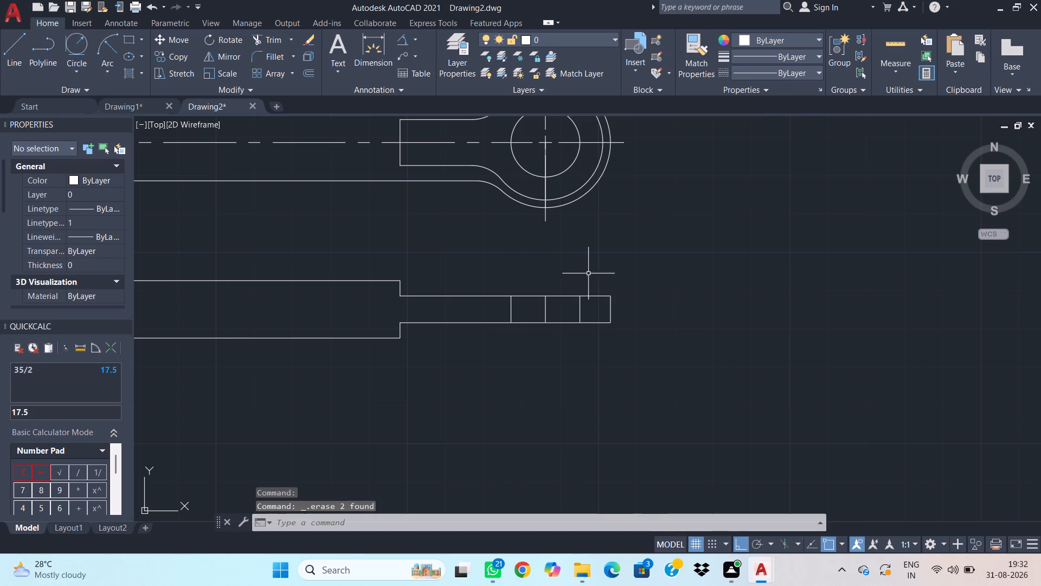
Set the linetype scale of the three short vertical CENTER2 lines in the shaft's narrow section to 0.3.
click(581, 307)
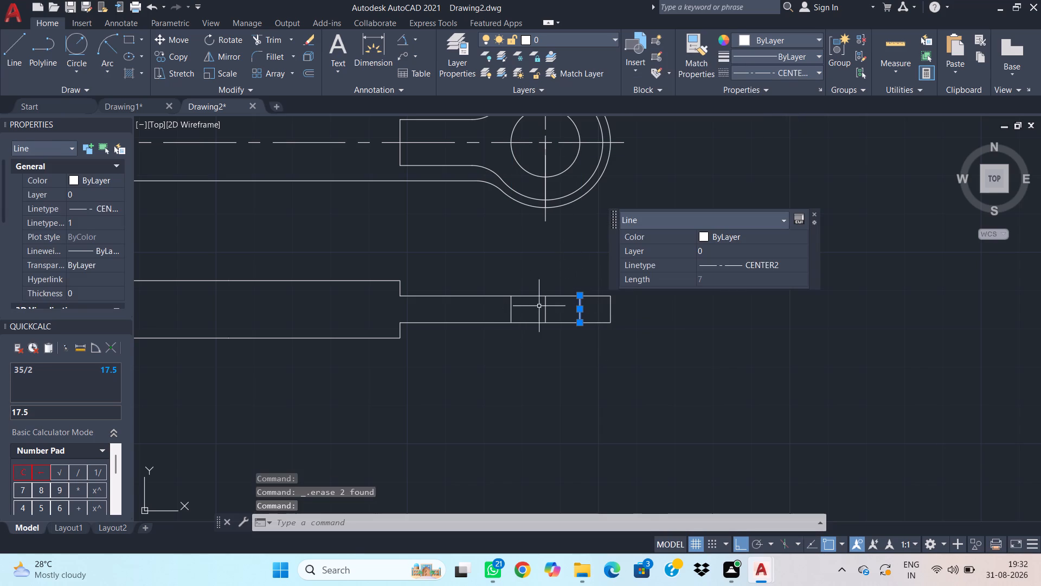
click(545, 307)
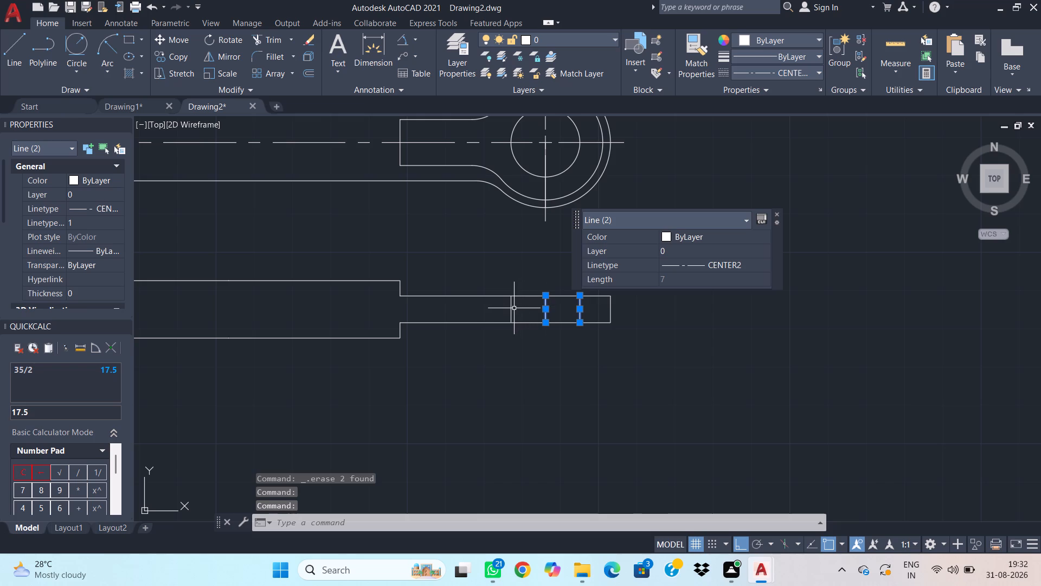
click(511, 308)
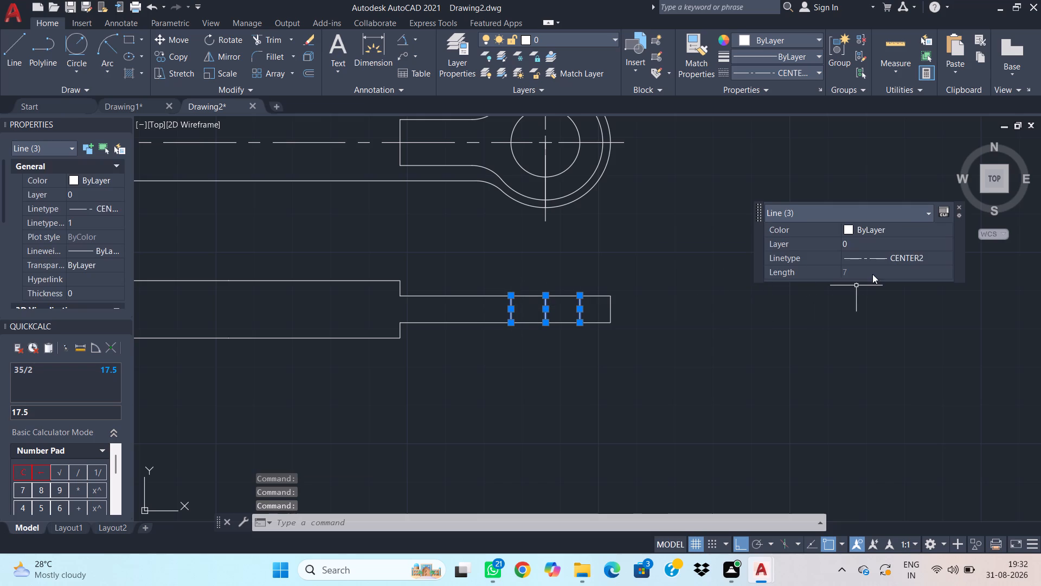
right_click(78, 224)
text(0.)
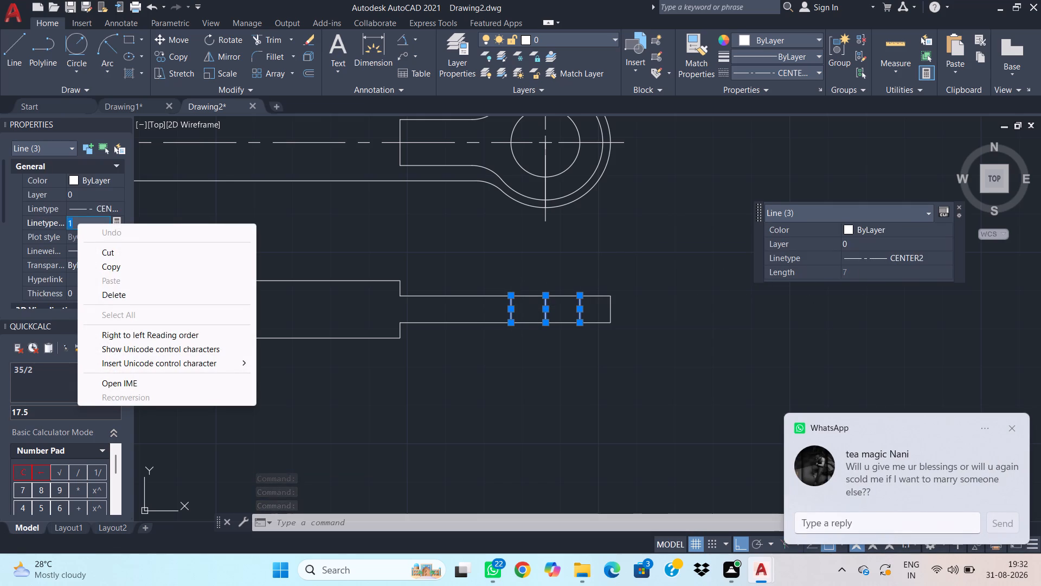
key(3)
key(Return)
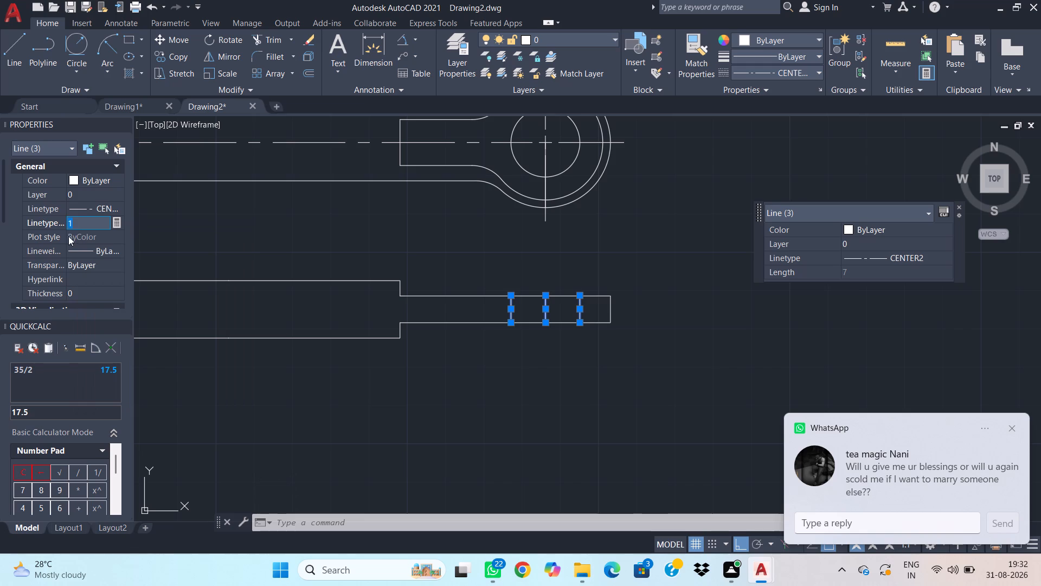
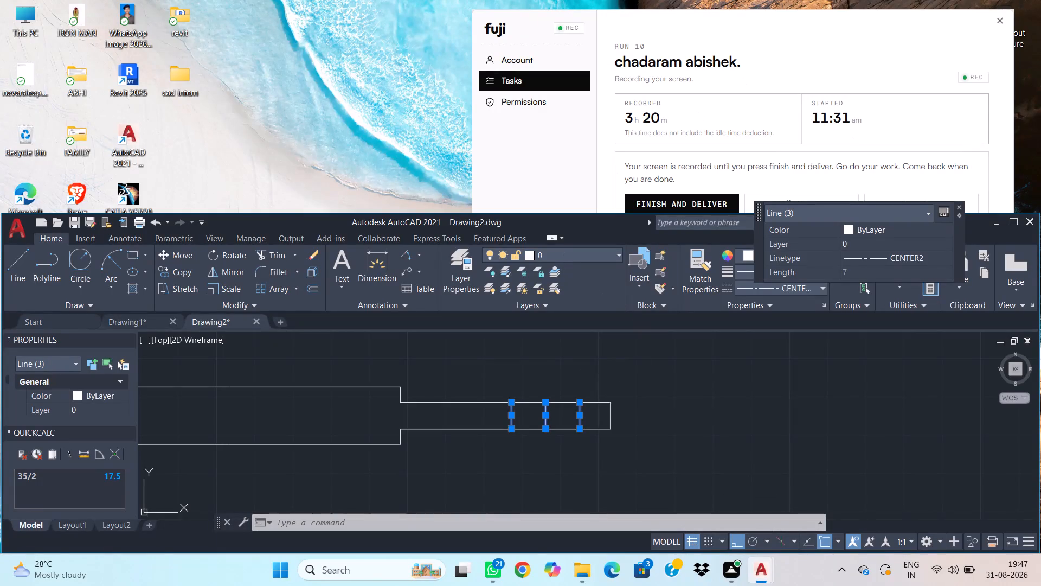
Deselect the three short CENTER2 lines and maximize the drawing window.
key(Escape)
scroll(715, 406, down, 1)
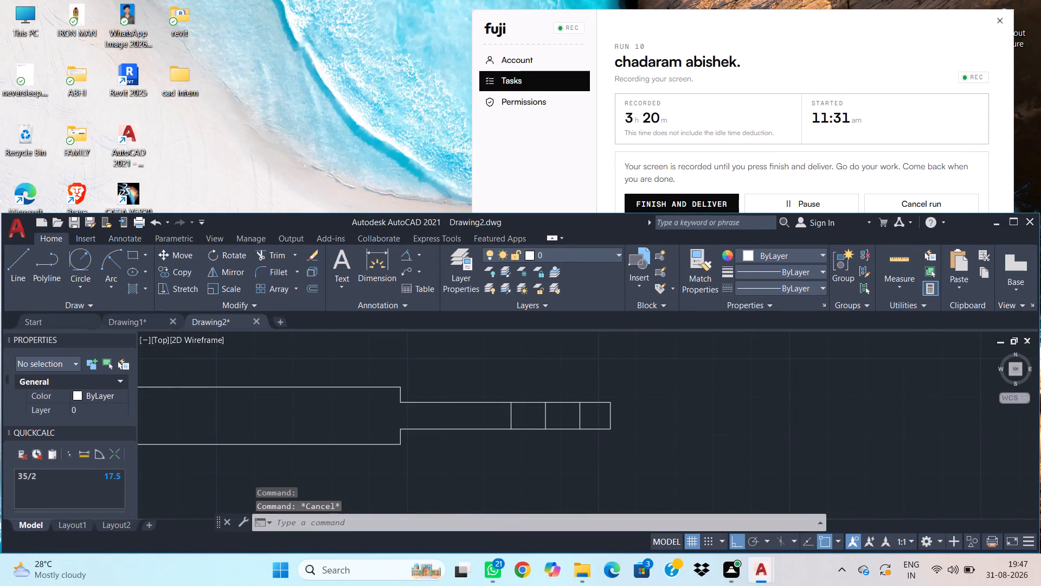
click(1016, 221)
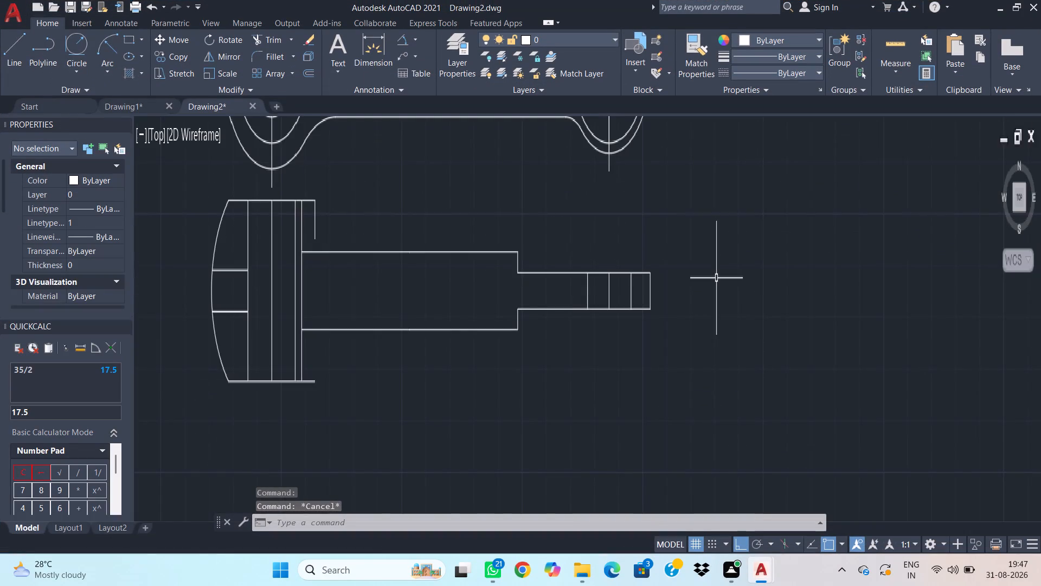
Erase the two-lobed flange figure and the small separate figure beside it, both below the ring-and-shank and stepped shaft views.
scroll(619, 291, down, 2)
scroll(489, 296, up, 1)
scroll(648, 281, up, 2)
scroll(665, 292, down, 1)
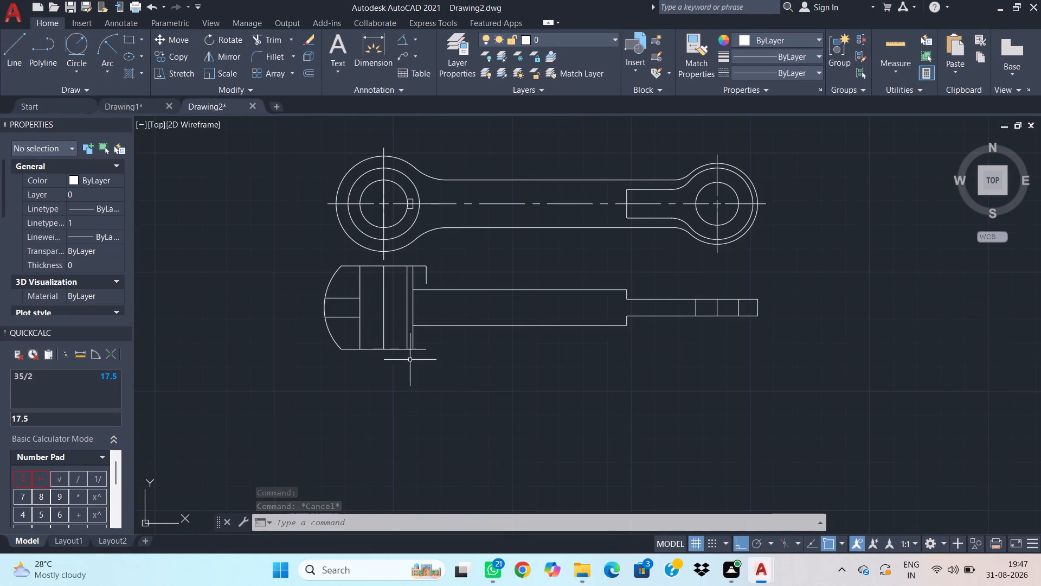
middle_drag(378, 390, 539, 209)
scroll(464, 259, down, 2)
drag(418, 402, 411, 393)
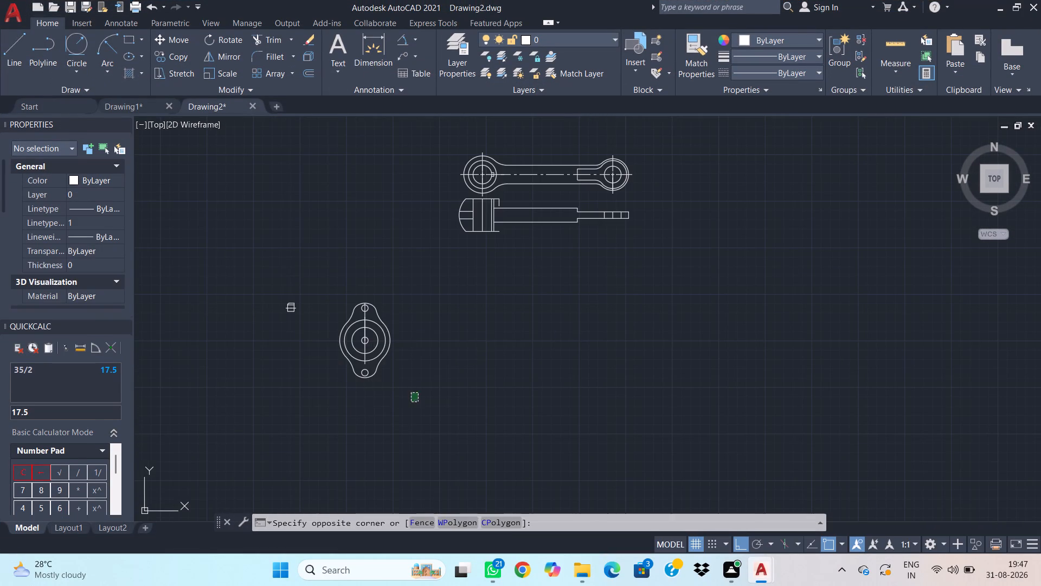
click(190, 233)
key(Delete)
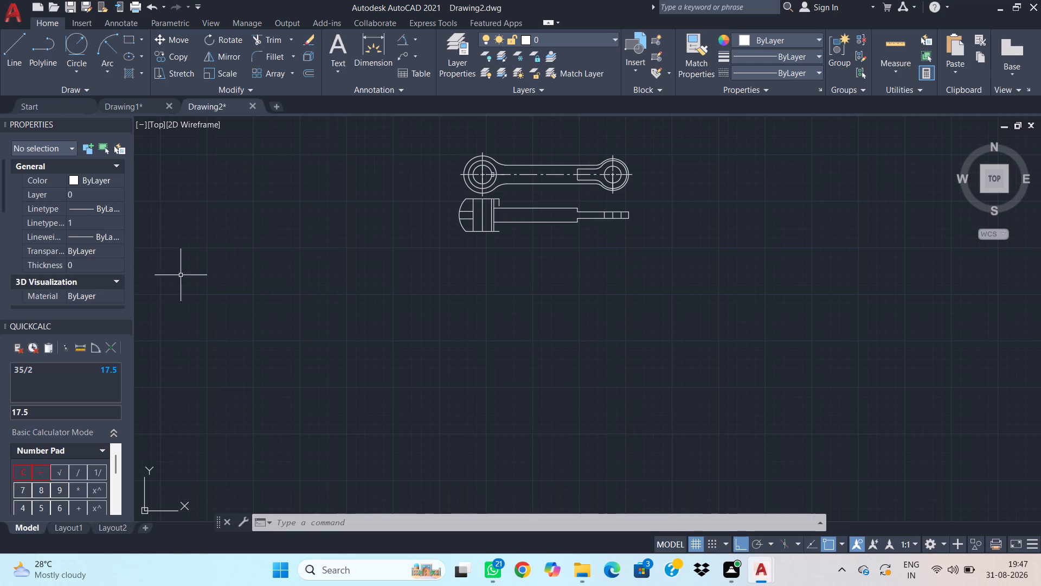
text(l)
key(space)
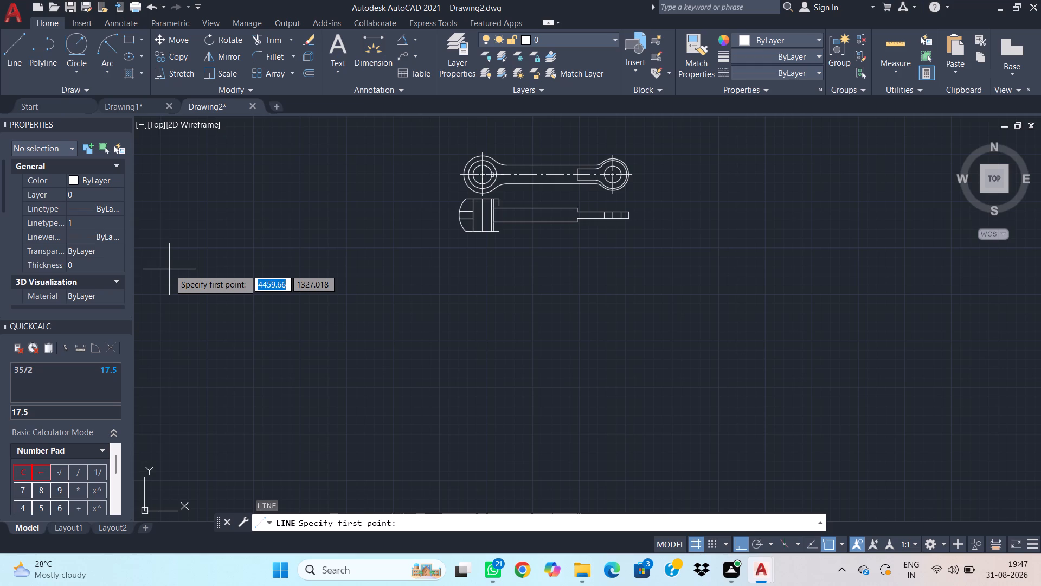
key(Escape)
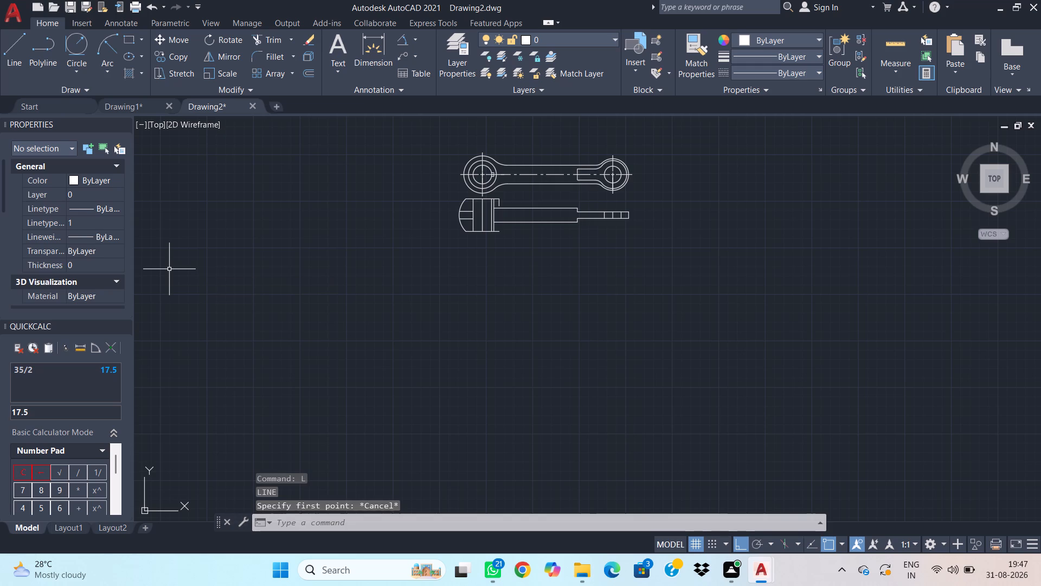
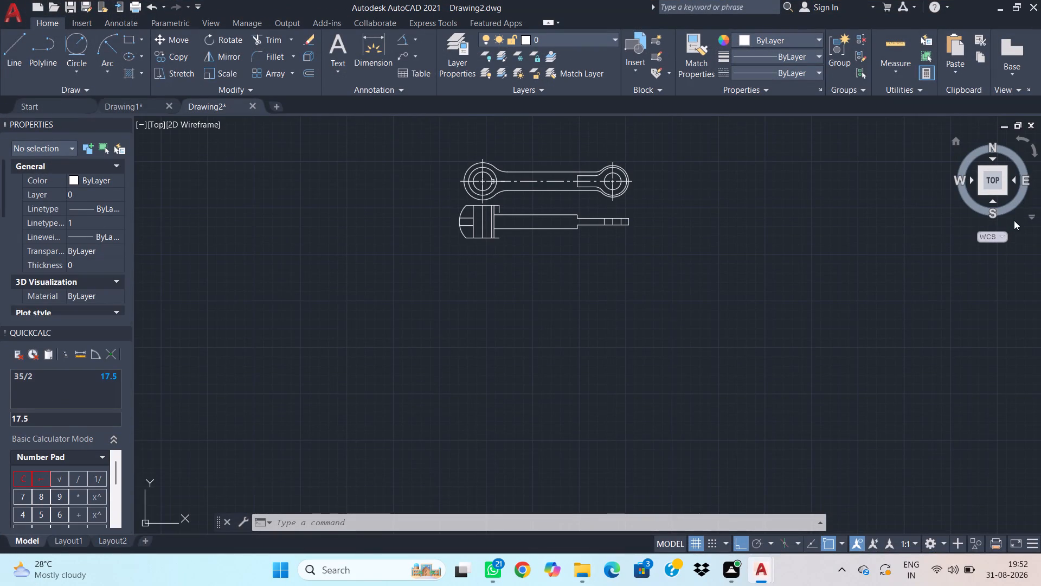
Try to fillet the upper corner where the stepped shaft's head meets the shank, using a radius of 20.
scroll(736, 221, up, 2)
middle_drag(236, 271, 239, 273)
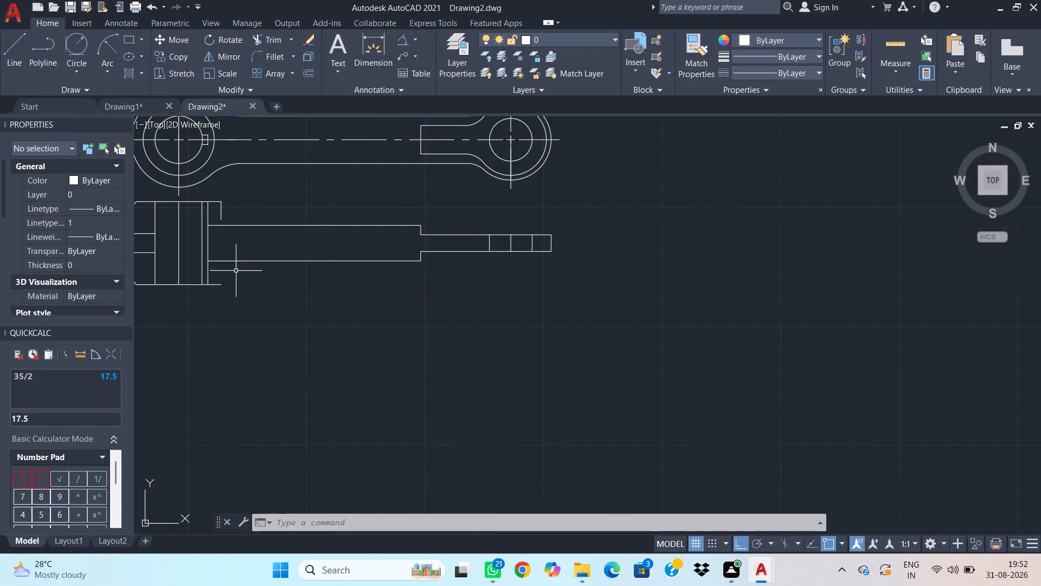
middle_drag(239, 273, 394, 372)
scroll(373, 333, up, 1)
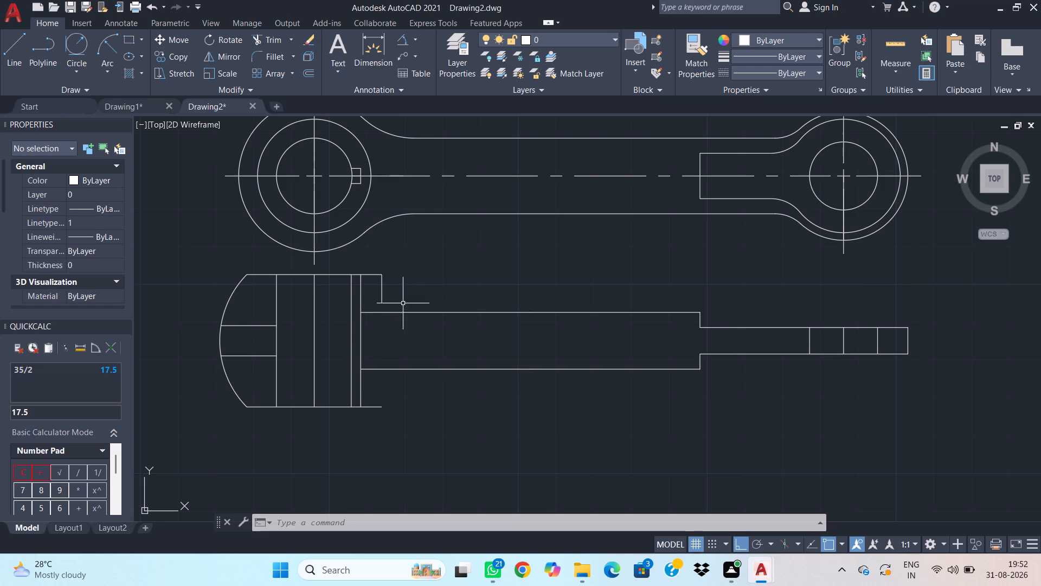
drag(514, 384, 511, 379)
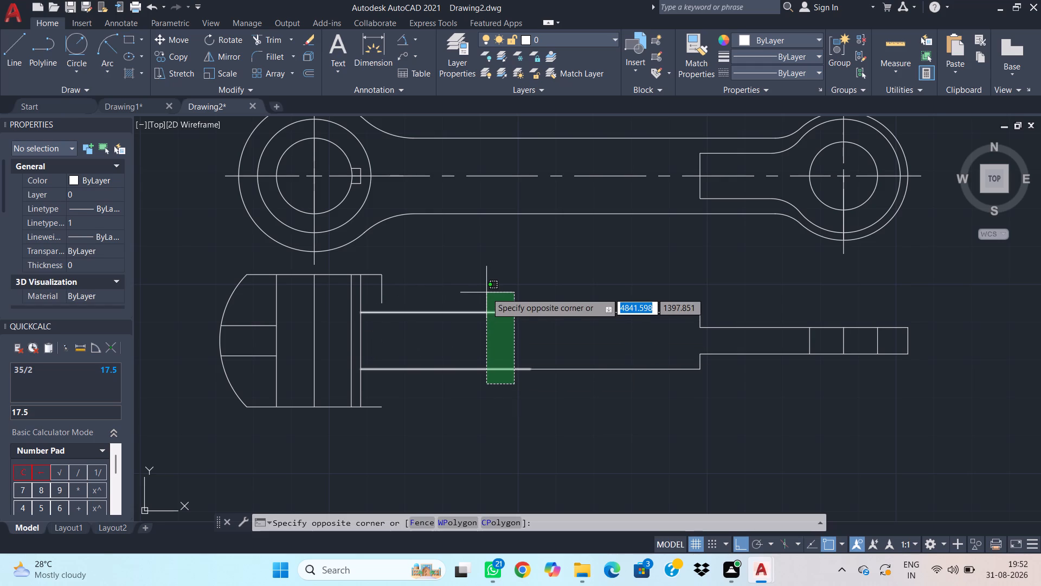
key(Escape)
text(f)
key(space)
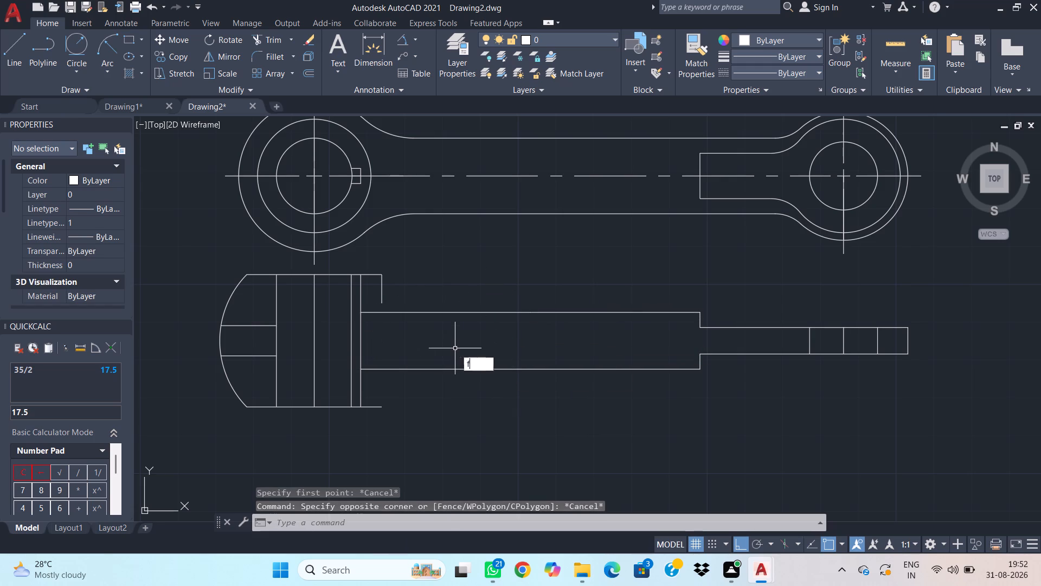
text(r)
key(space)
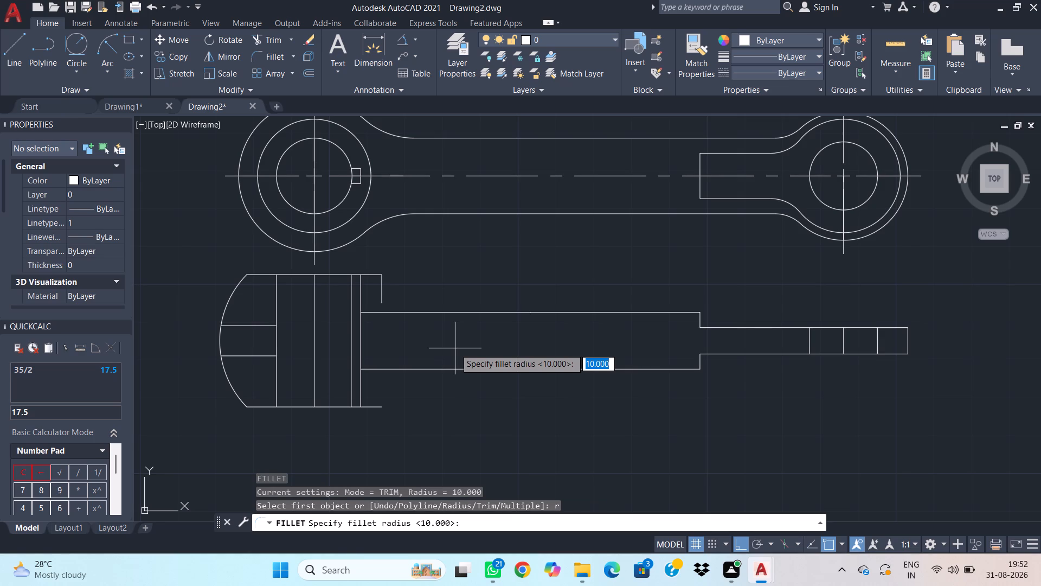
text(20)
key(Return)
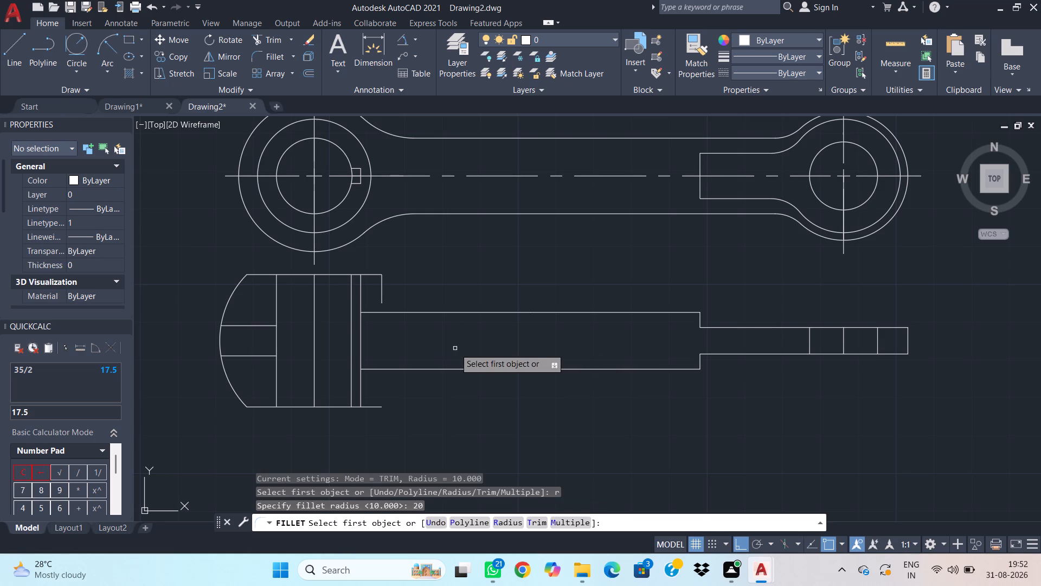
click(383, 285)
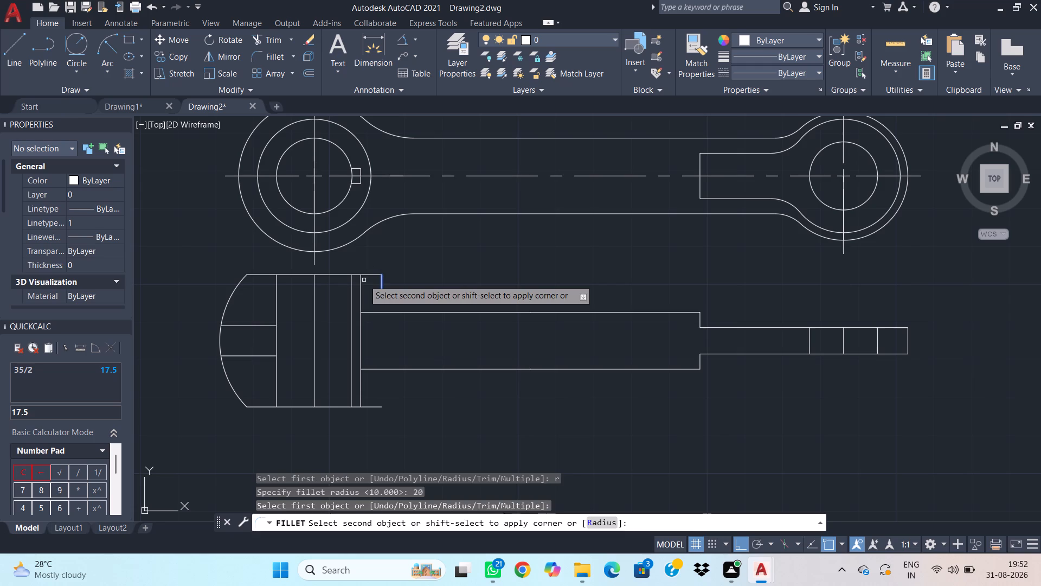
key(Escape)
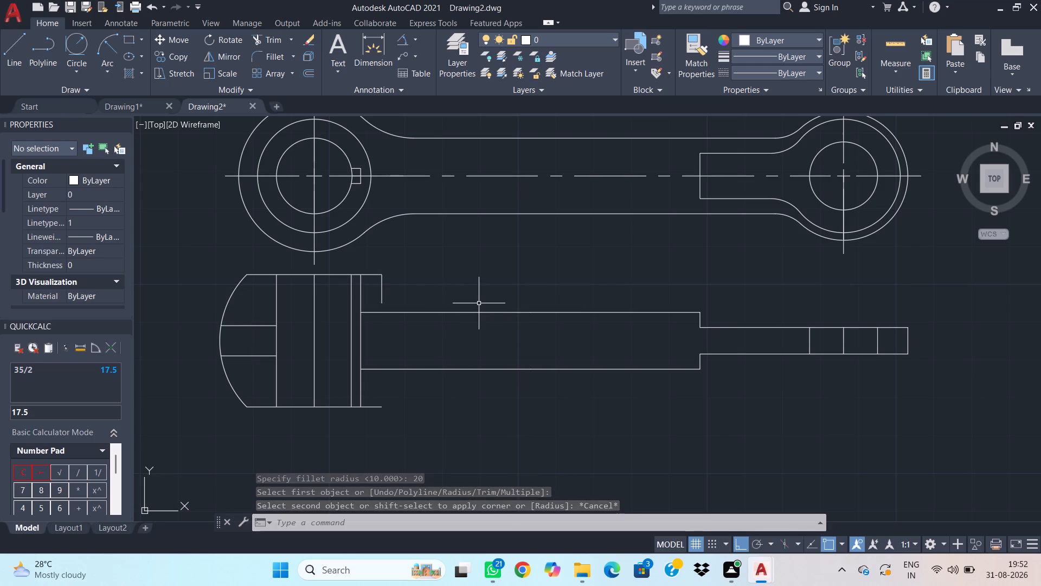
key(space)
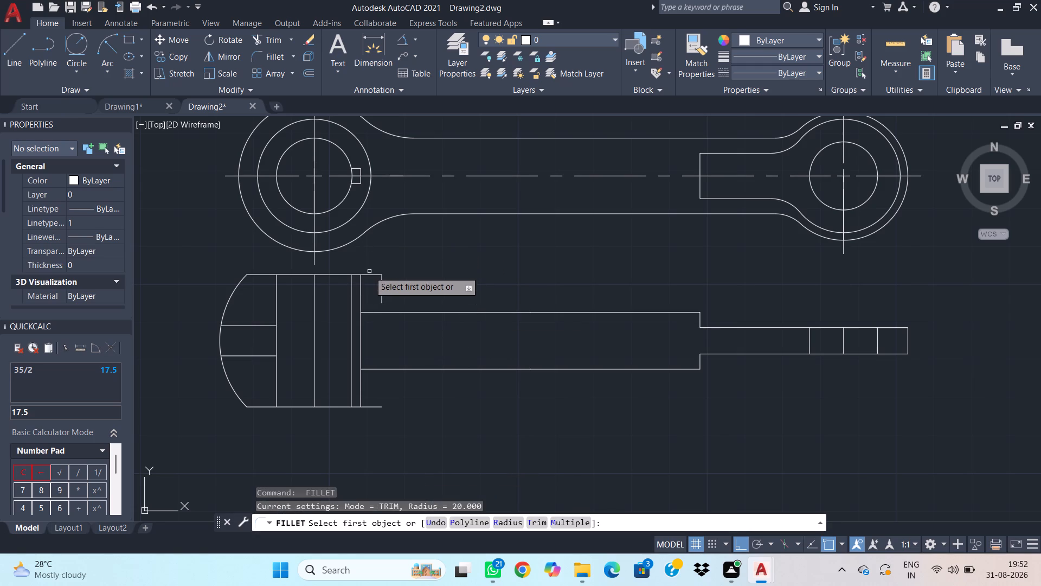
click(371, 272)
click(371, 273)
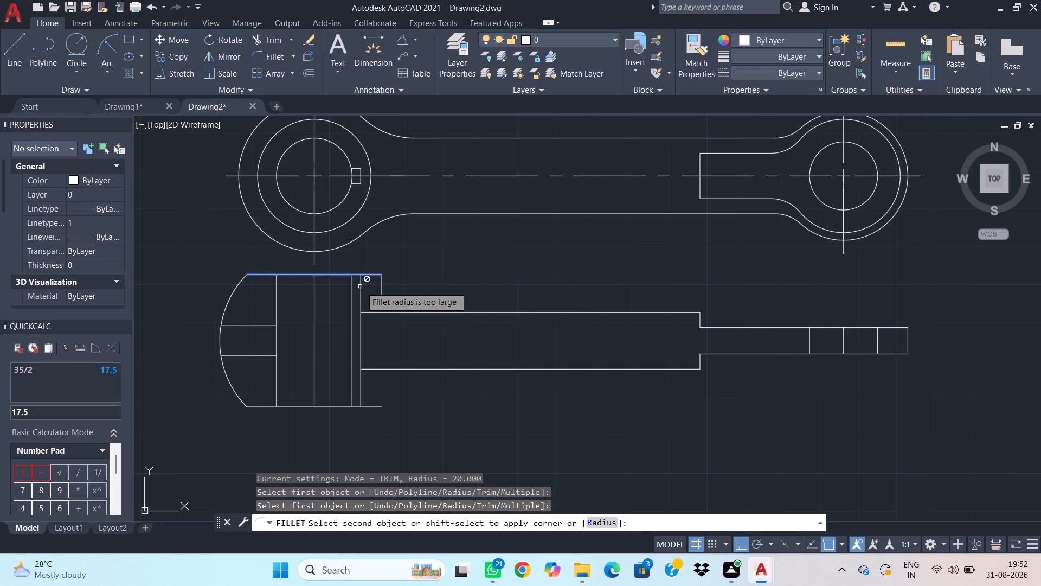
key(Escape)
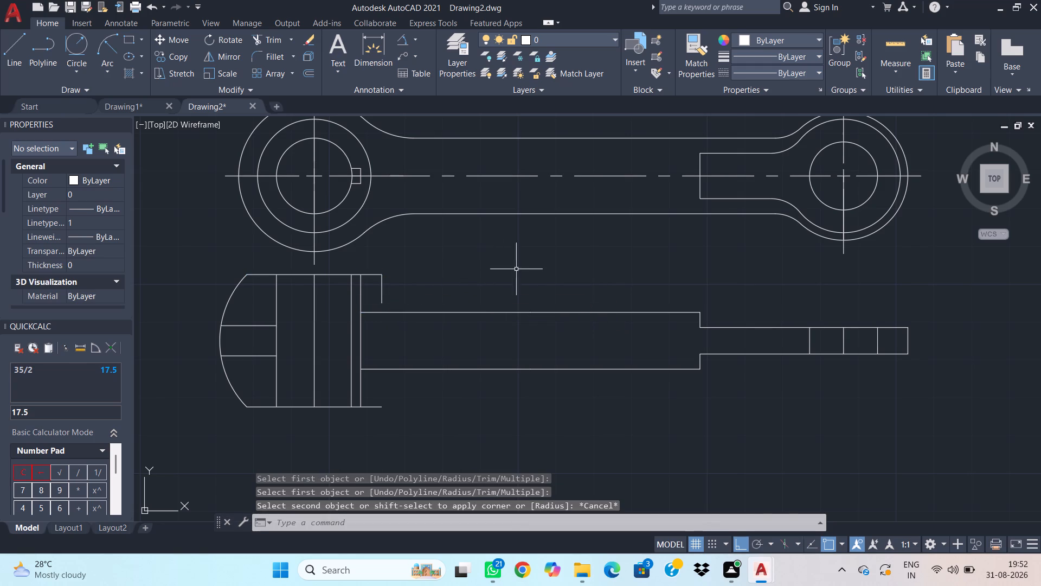
Trim away the stub lines that project past the shank-side edge of the stepped shaft's head, at its upper and lower corners.
scroll(536, 270, down, 1)
middle_drag(730, 285, 666, 301)
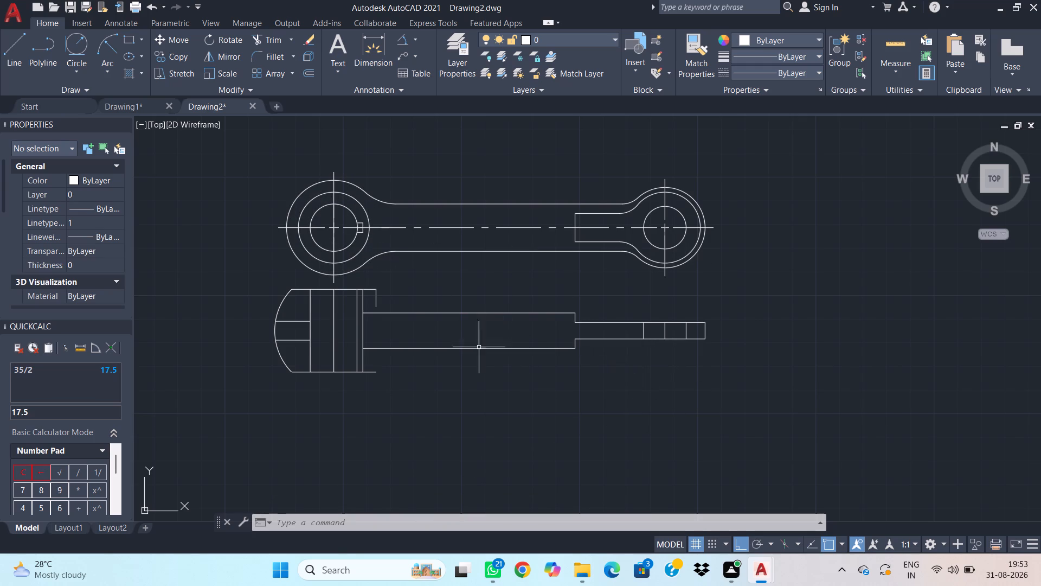
scroll(379, 375, up, 1)
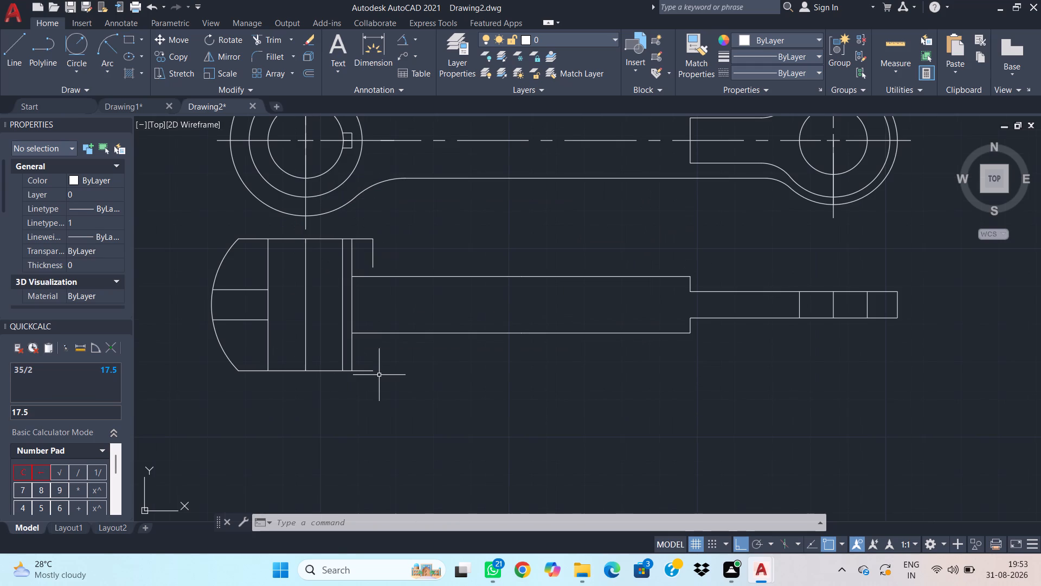
text(tr)
key(space)
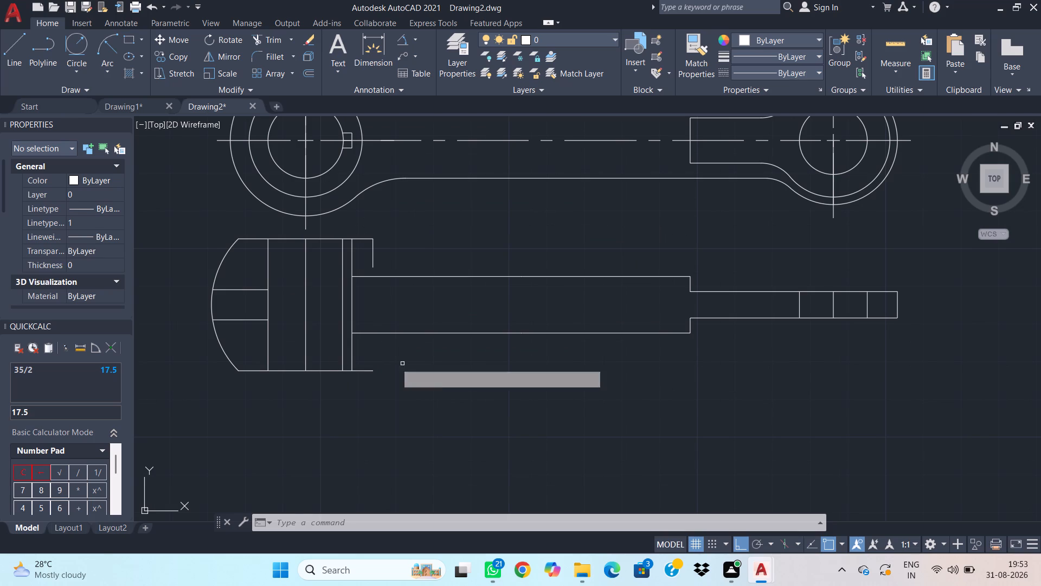
click(346, 381)
click(358, 367)
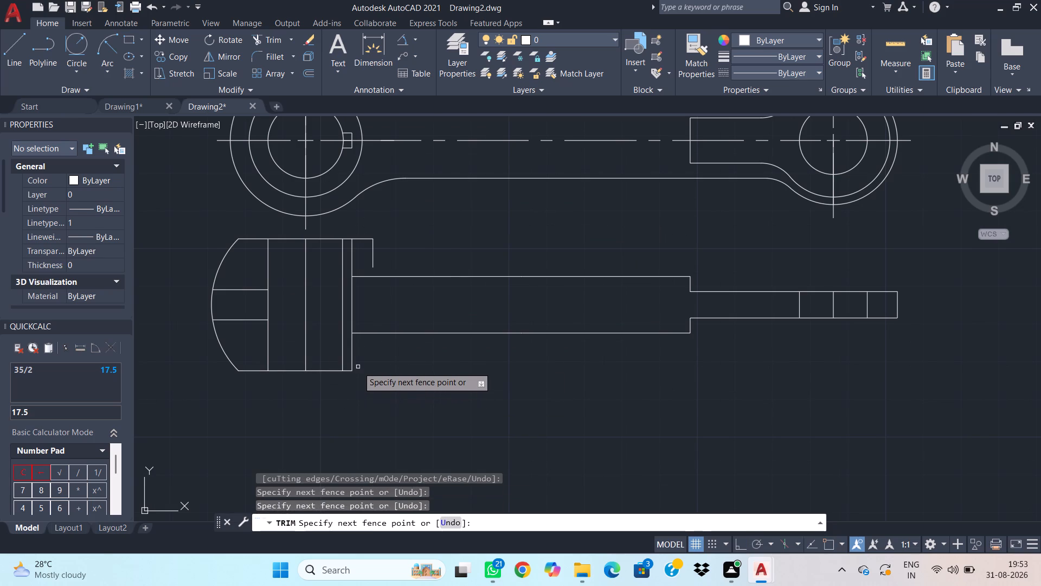
drag(374, 256, 358, 240)
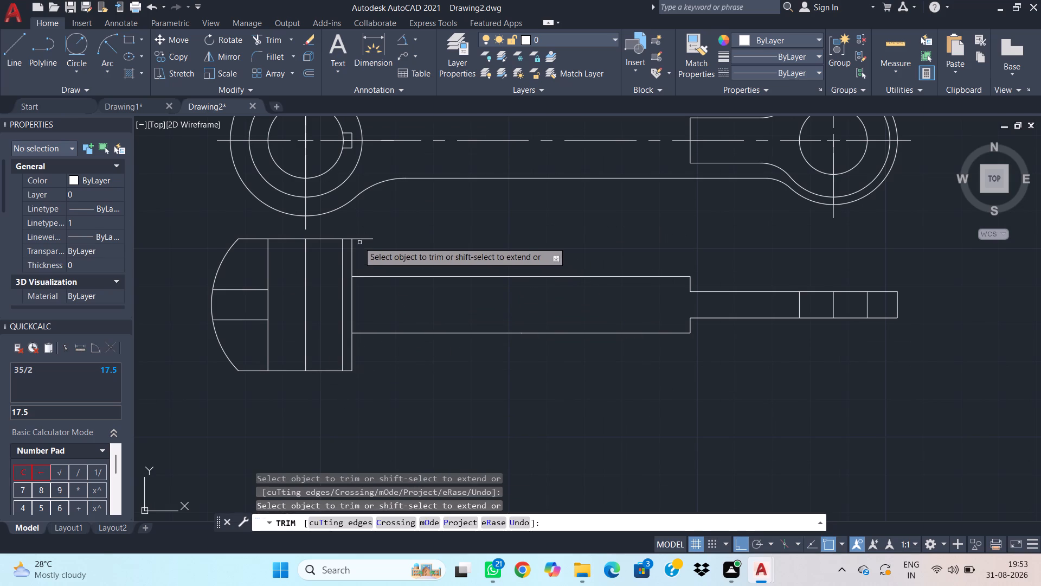
drag(358, 240, 367, 219)
drag(368, 221, 364, 254)
key(Escape)
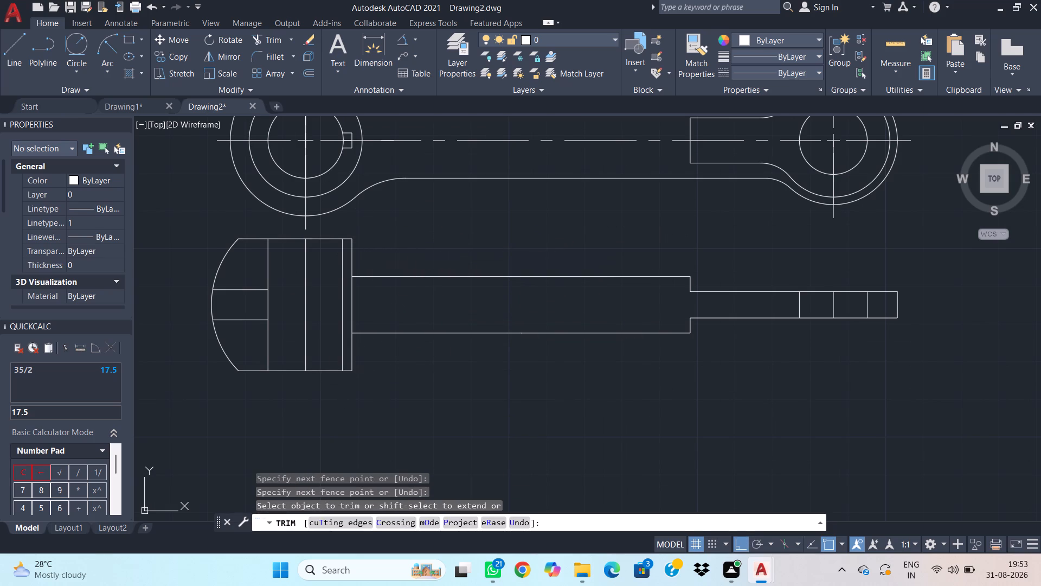
Move the whole stepped shaft figure straight down to widen the gap below the ring-and-shank view.
scroll(473, 263, down, 1)
scroll(676, 281, down, 1)
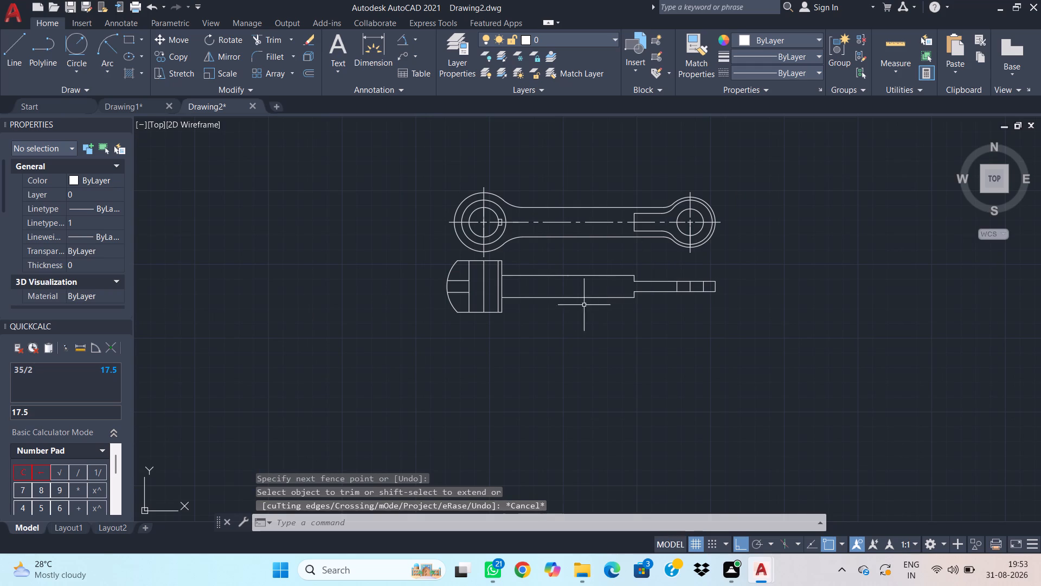
click(390, 253)
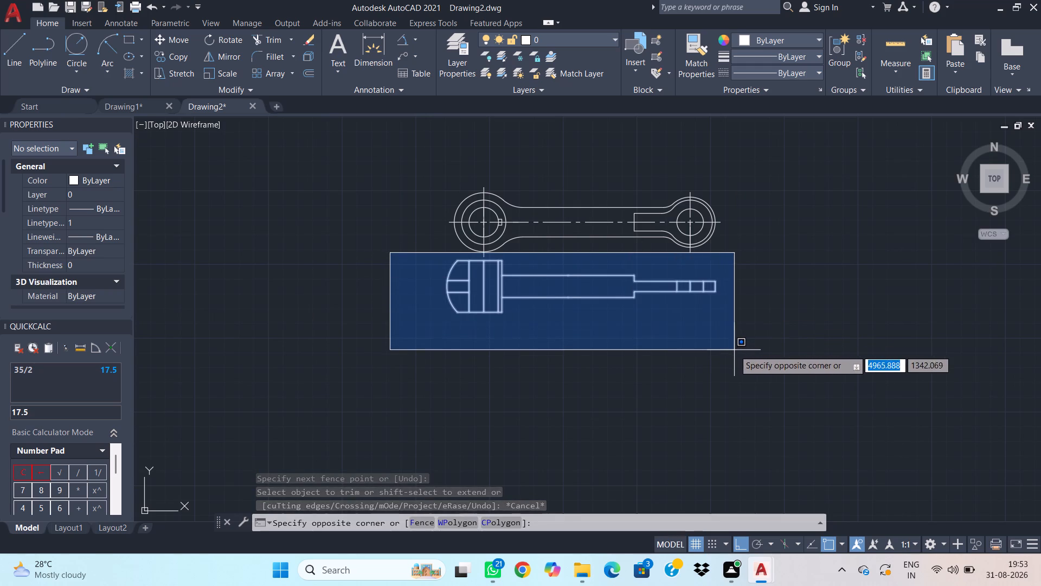
click(735, 350)
key(m)
key(space)
click(719, 325)
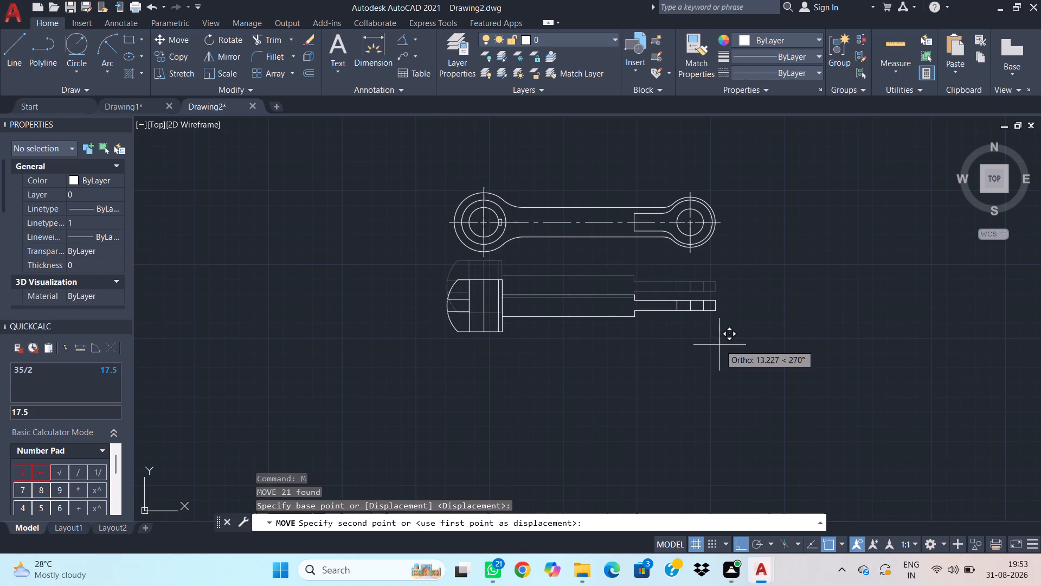
click(719, 346)
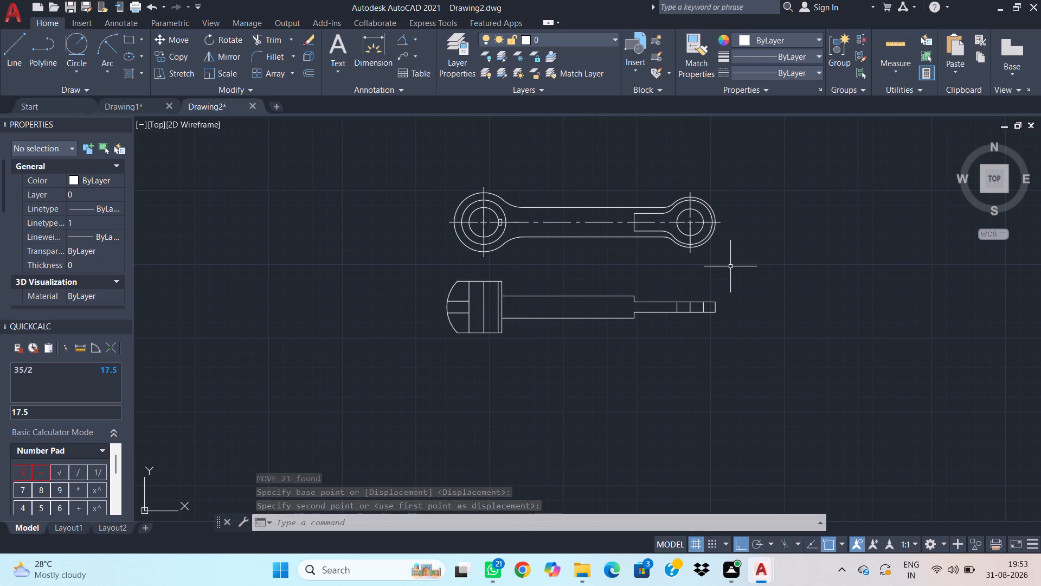
Dimension the horizontal distance from the stepped shaft's shoulder to the middle line of its narrow end, placing it below the figure.
text(dim)
key(space)
scroll(633, 340, up, 1)
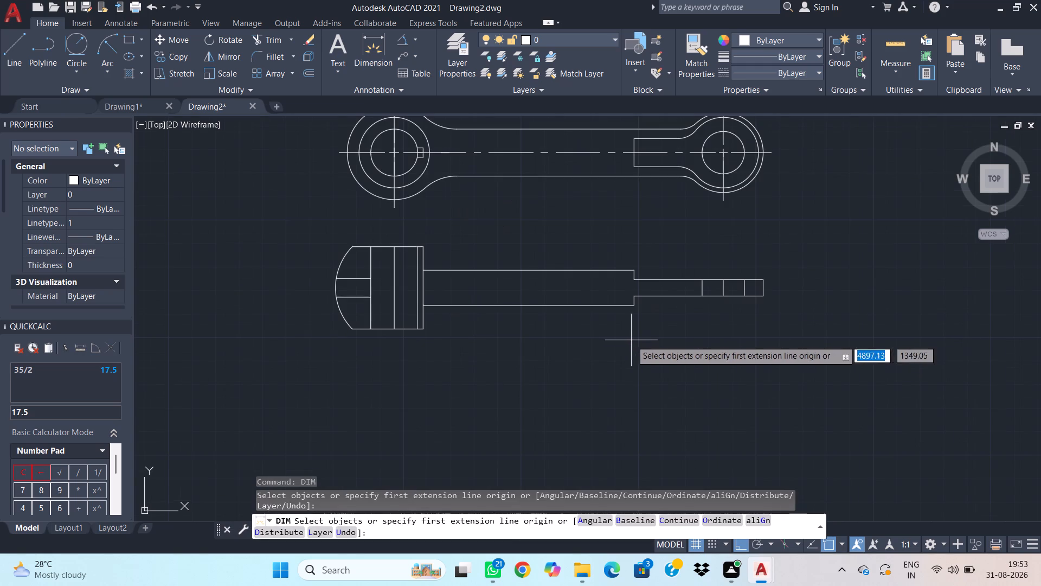
scroll(618, 334, up, 1)
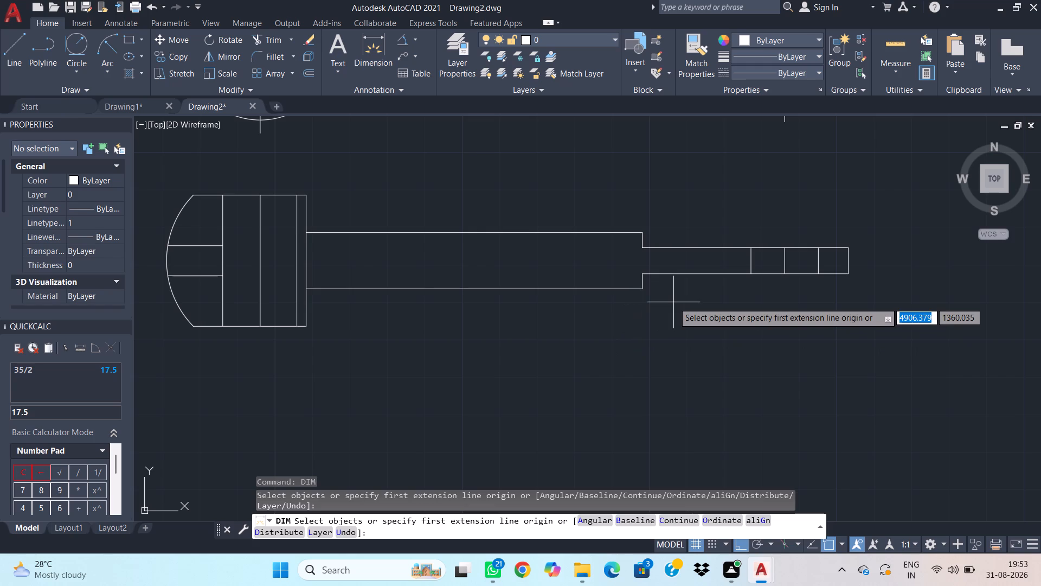
click(645, 276)
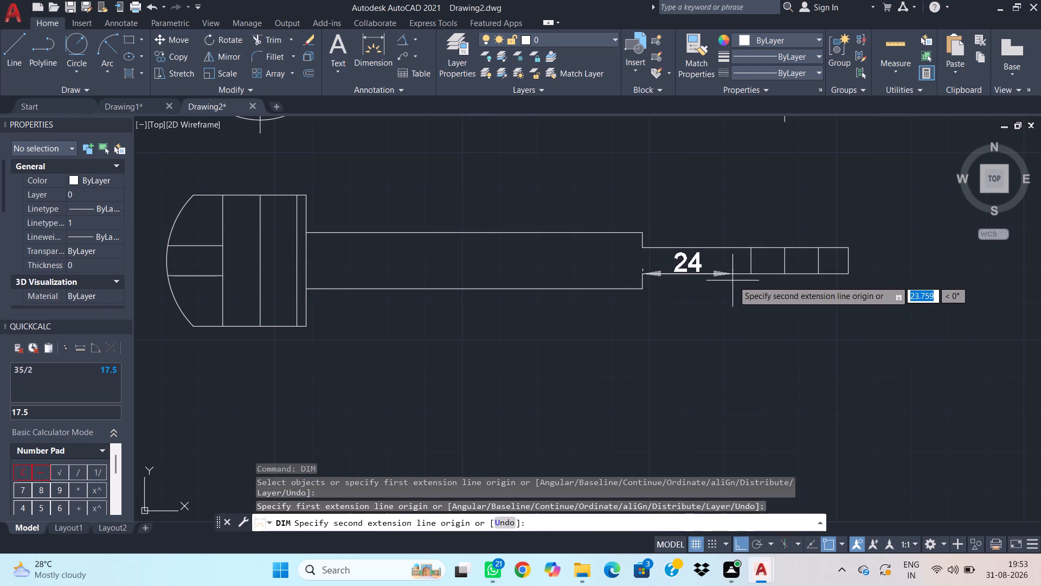
click(785, 275)
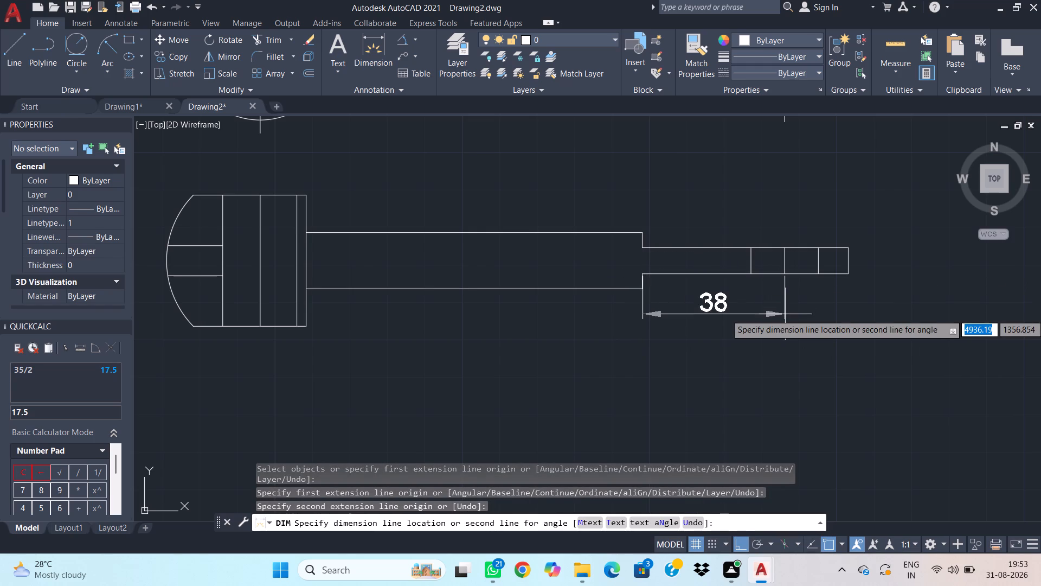
click(785, 310)
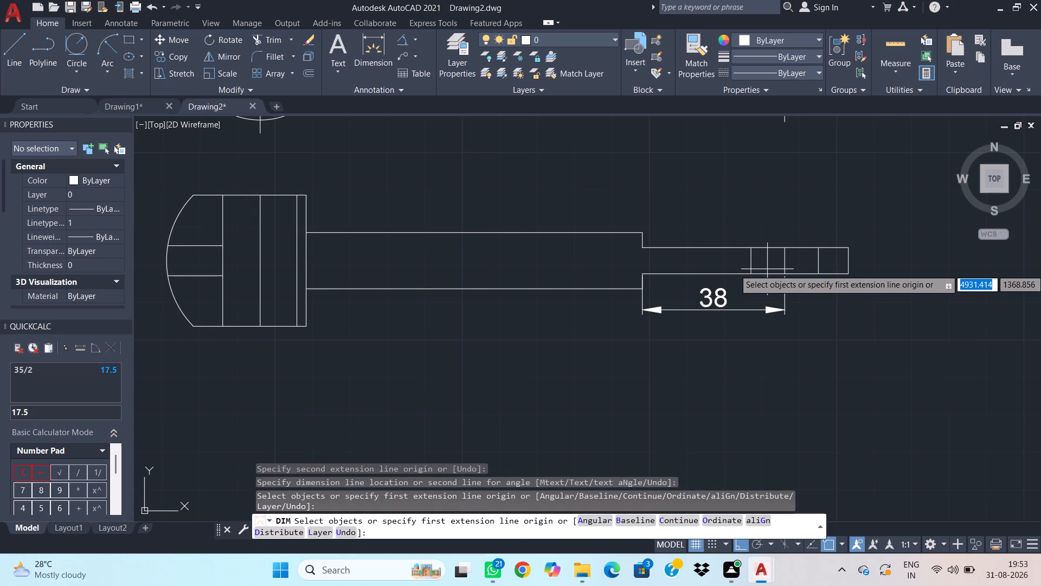
click(641, 277)
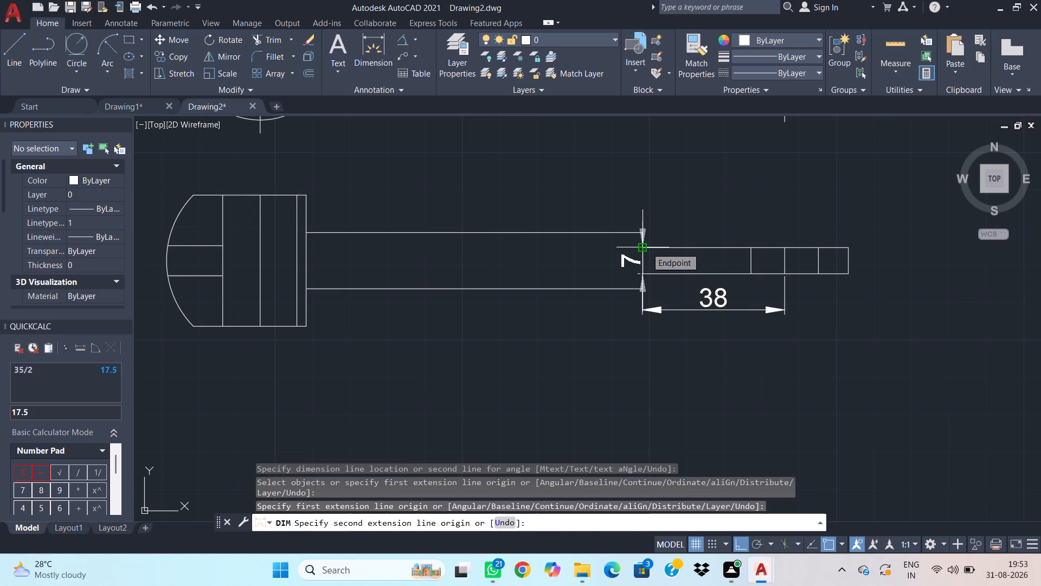
key(Escape)
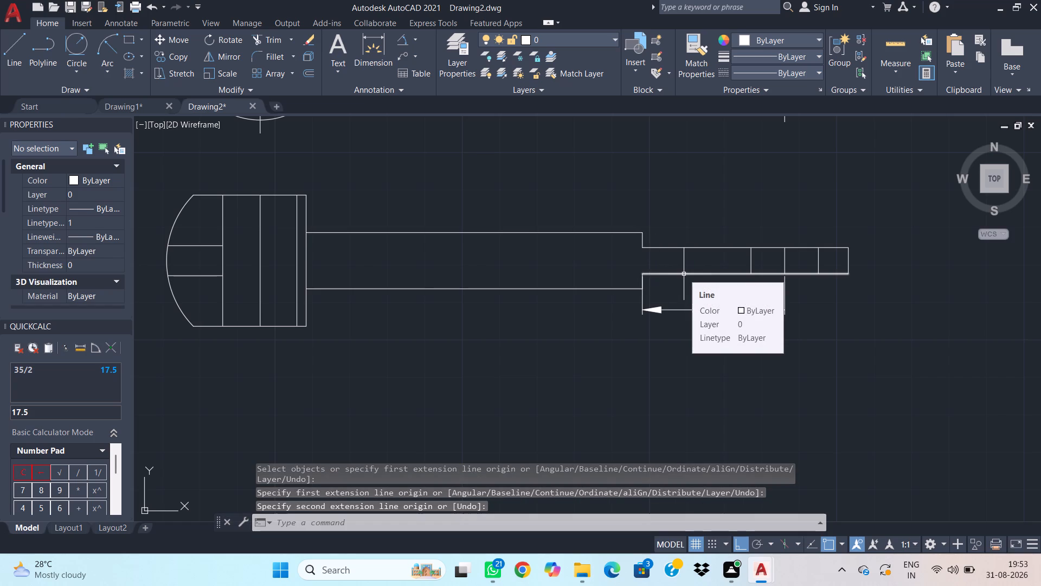
Dimension the full height of the stepped shaft's head, placing the vertical dimension over the shank beside the head.
scroll(734, 277, down, 1)
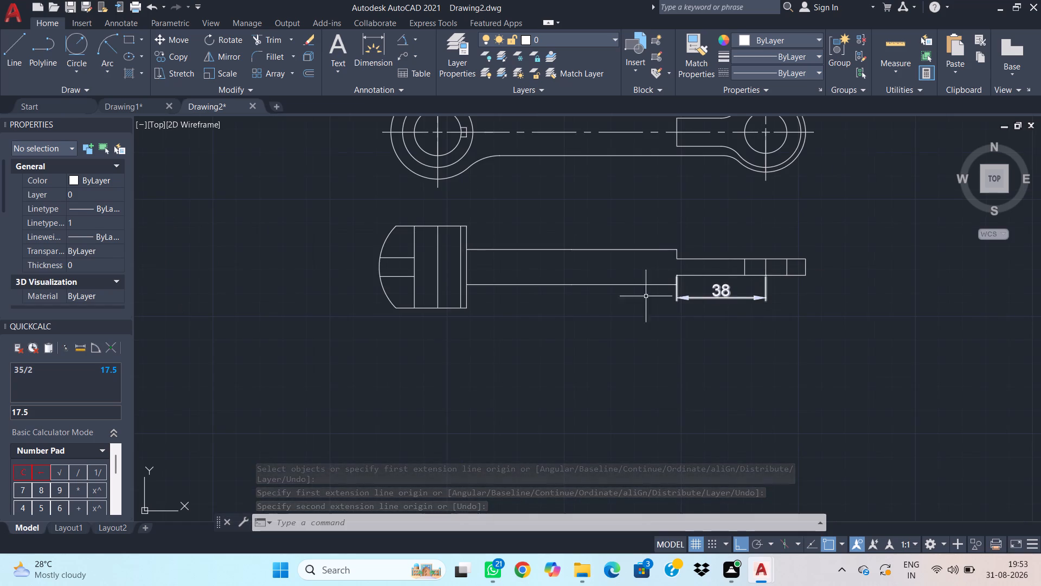
key(space)
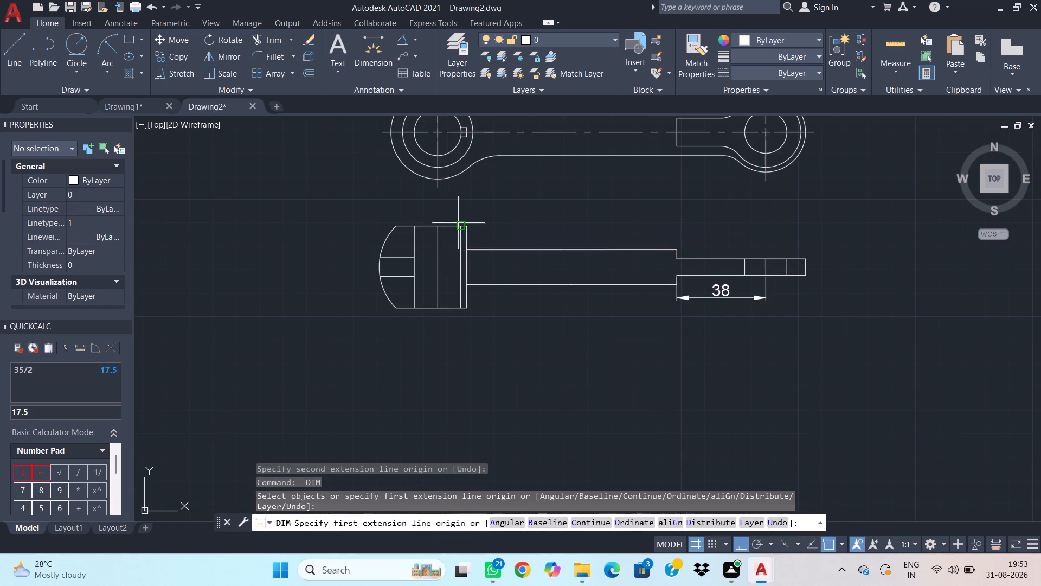
click(464, 227)
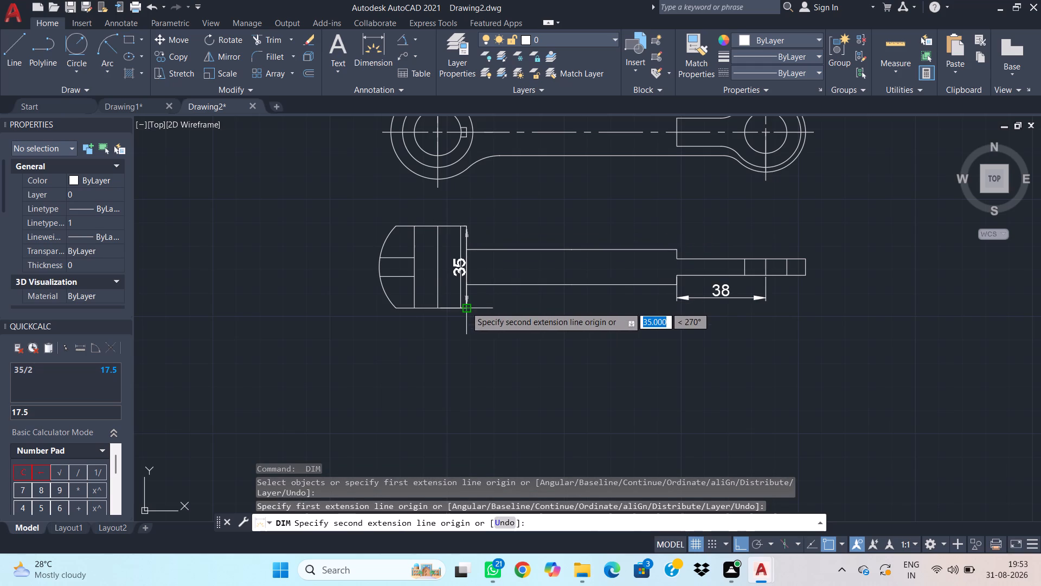
click(466, 307)
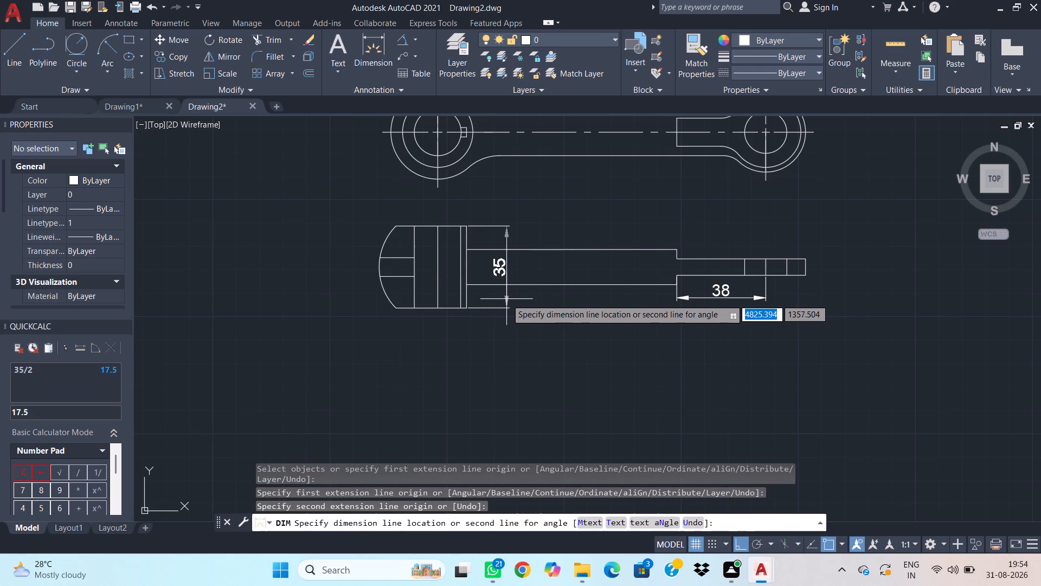
click(503, 297)
middle_drag(413, 365, 488, 386)
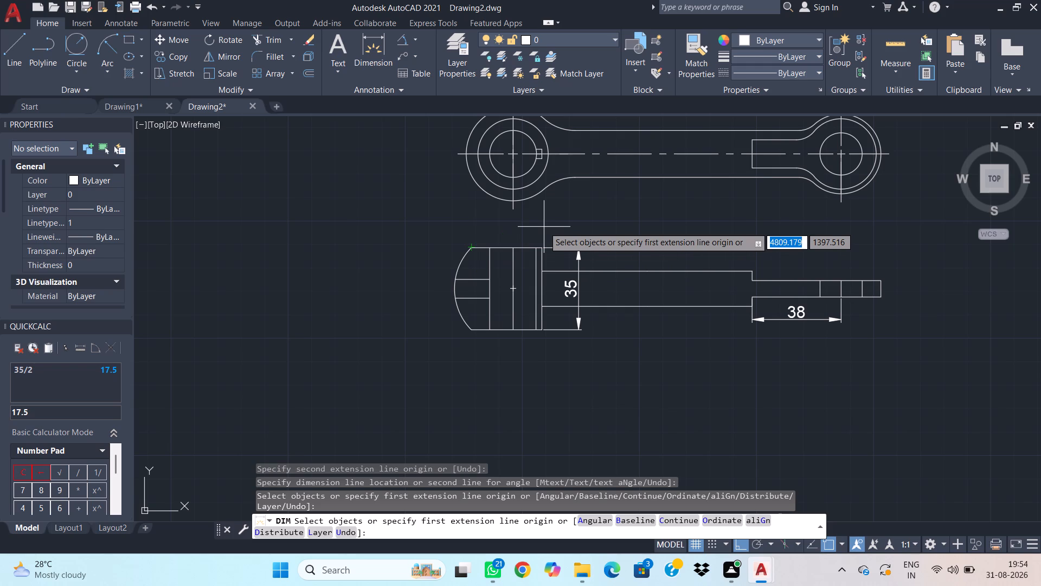
middle_click(603, 288)
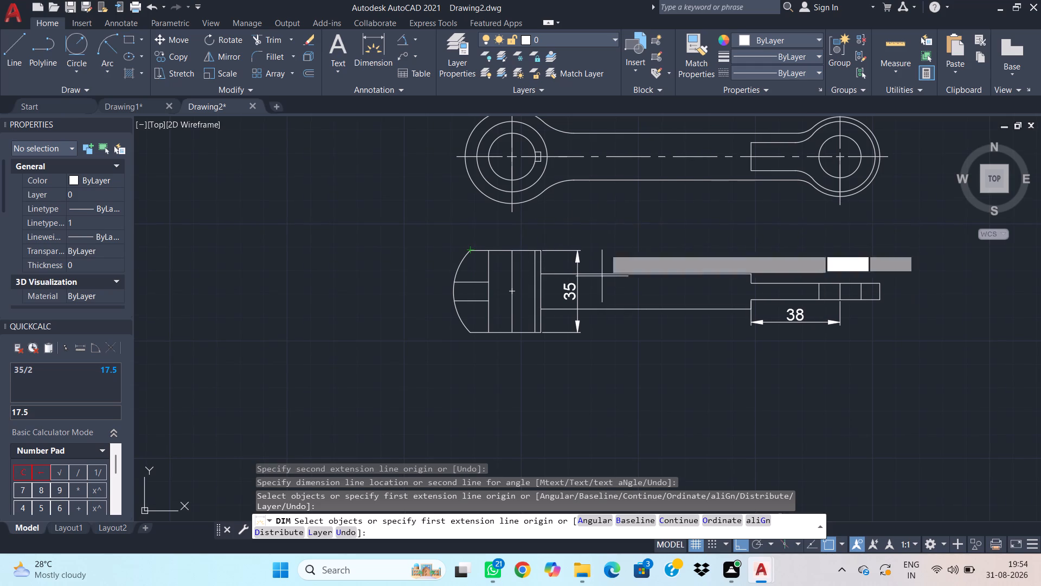
middle_drag(614, 199, 614, 267)
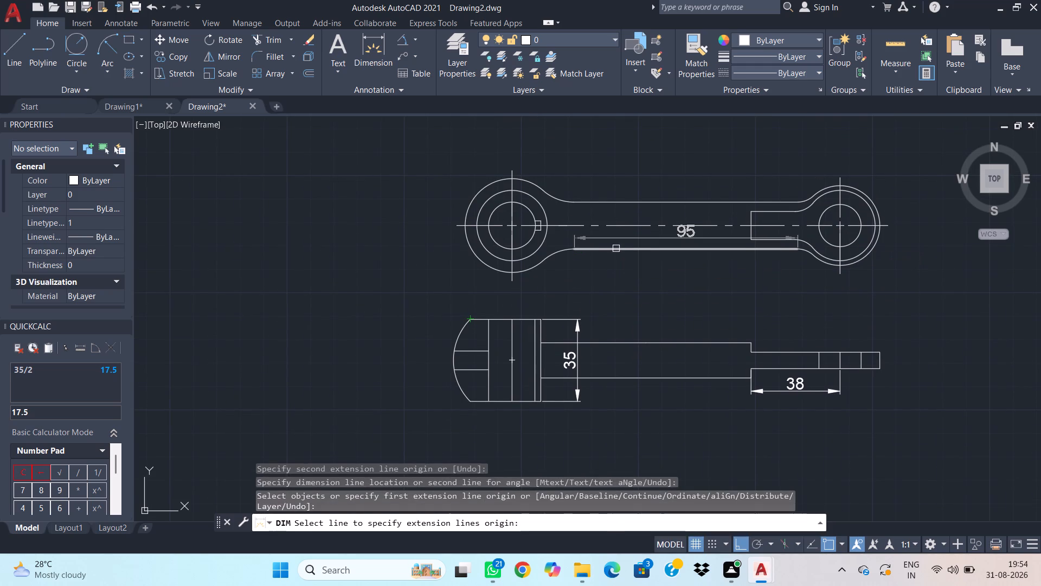
Dimension the shank's height in the ring-and-shank view, placing the vertical dimension across the shank near the large ring.
click(573, 249)
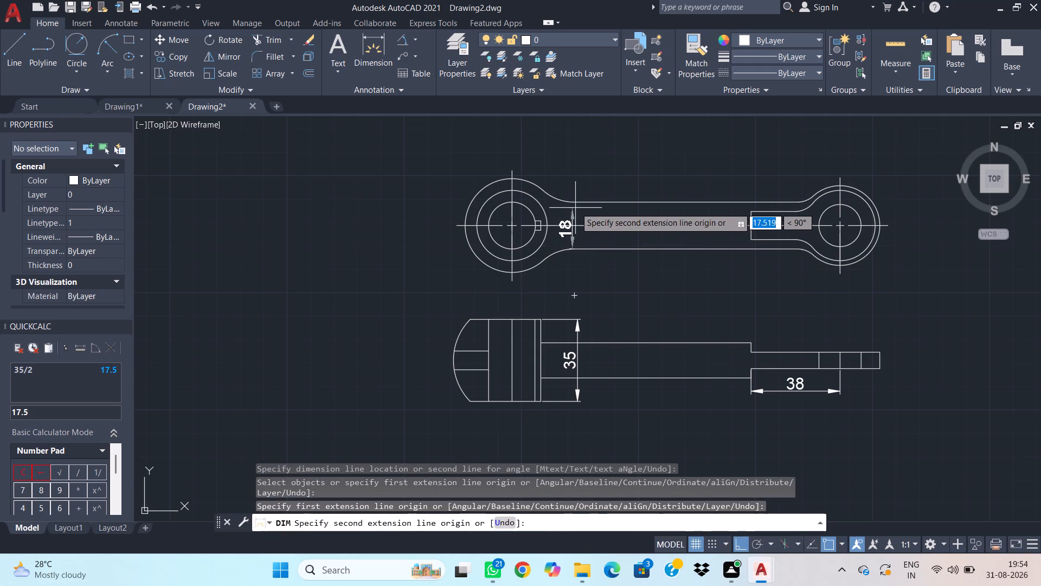
click(573, 203)
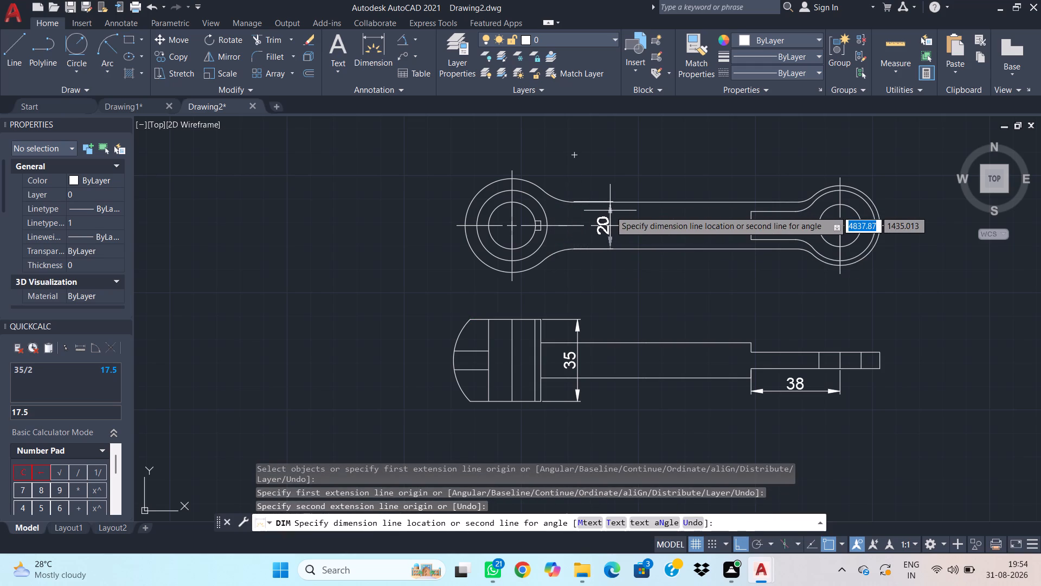
click(610, 211)
Dimension the height of the small key slot at the large ring's bore, placing the vertical dimension just outside the ring's middle circle.
scroll(525, 229, up, 2)
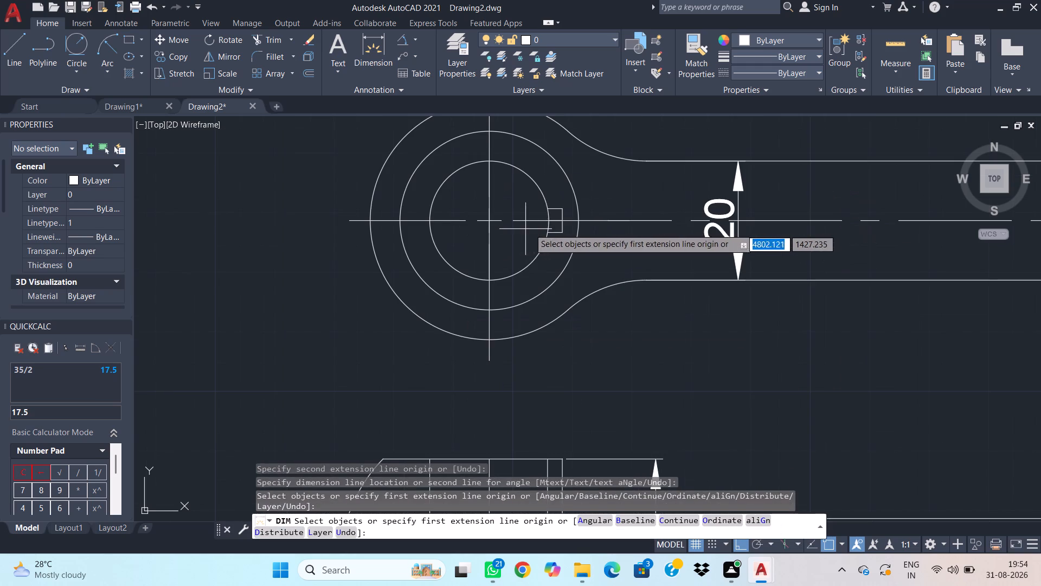
click(564, 234)
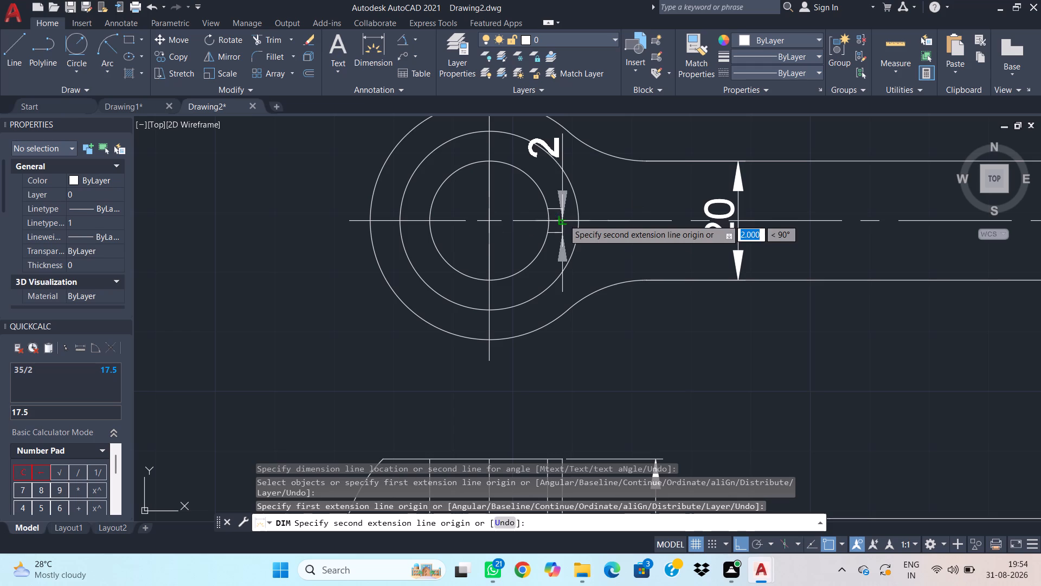
click(563, 212)
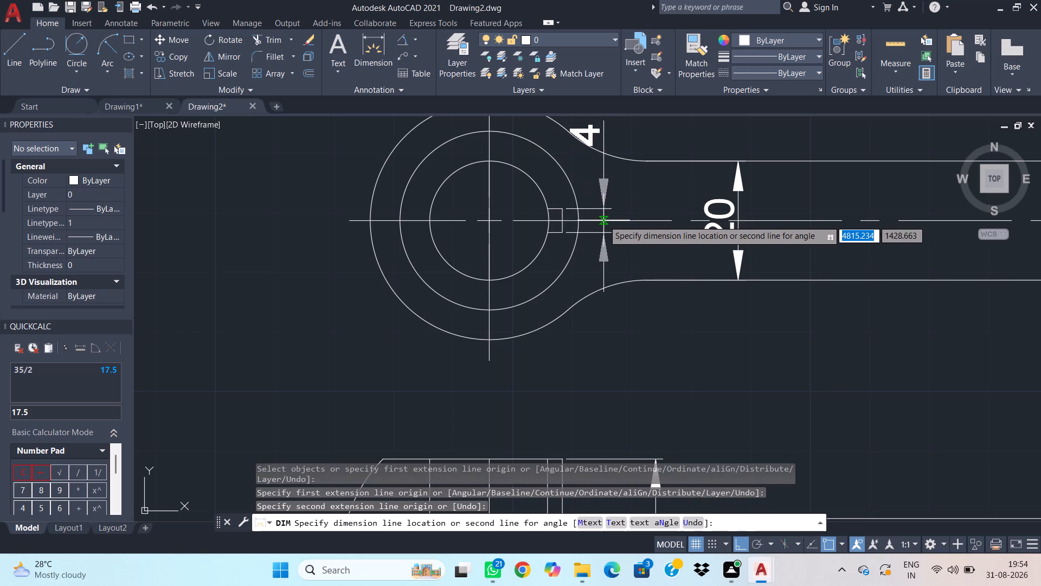
click(607, 222)
scroll(578, 238, down, 1)
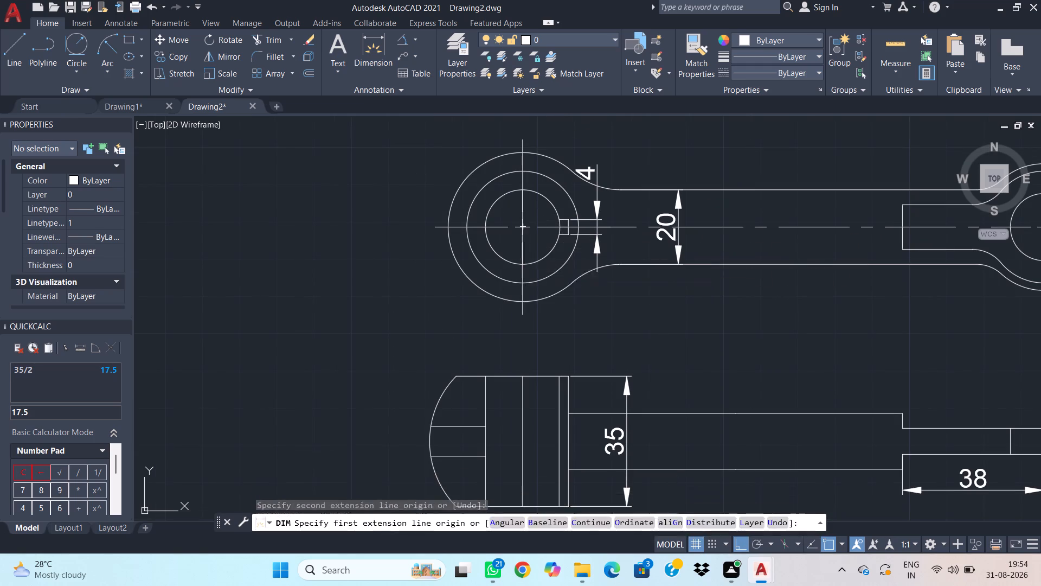
key(Escape)
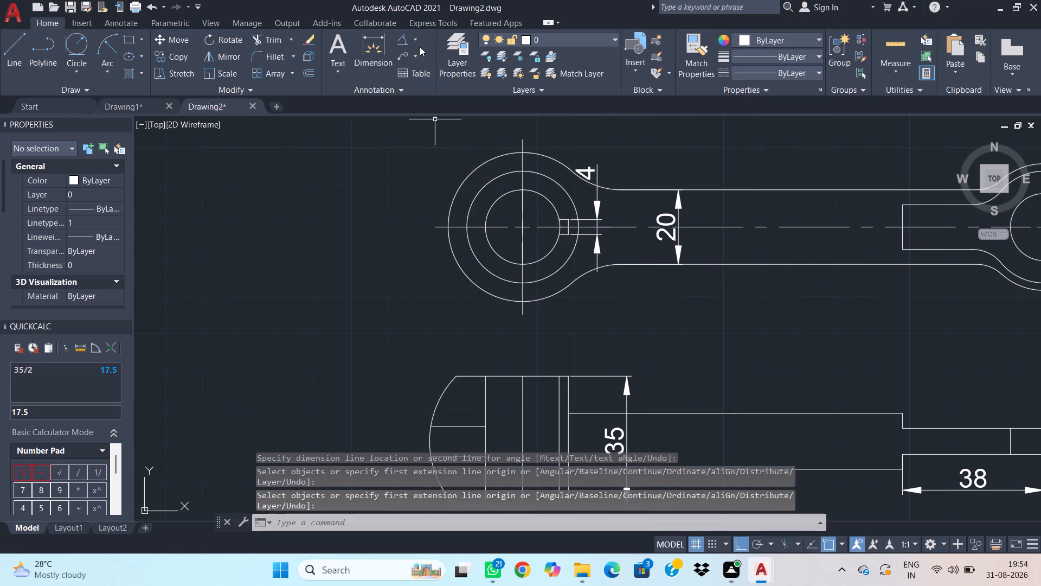
Add a diameter dimension to the large ring's innermost circle, placing its text outside the ring at the upper left.
click(416, 38)
click(441, 191)
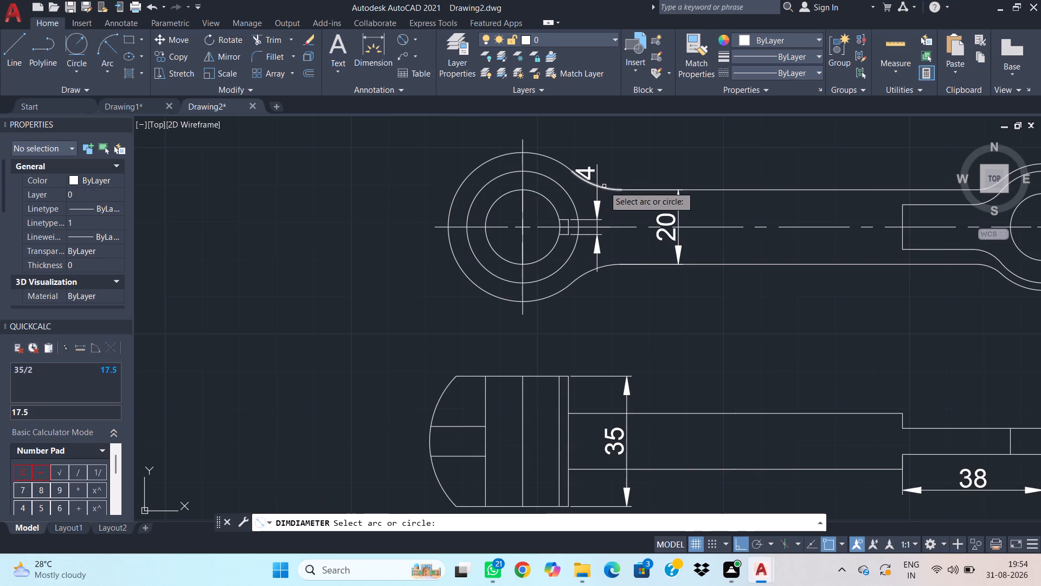
click(605, 187)
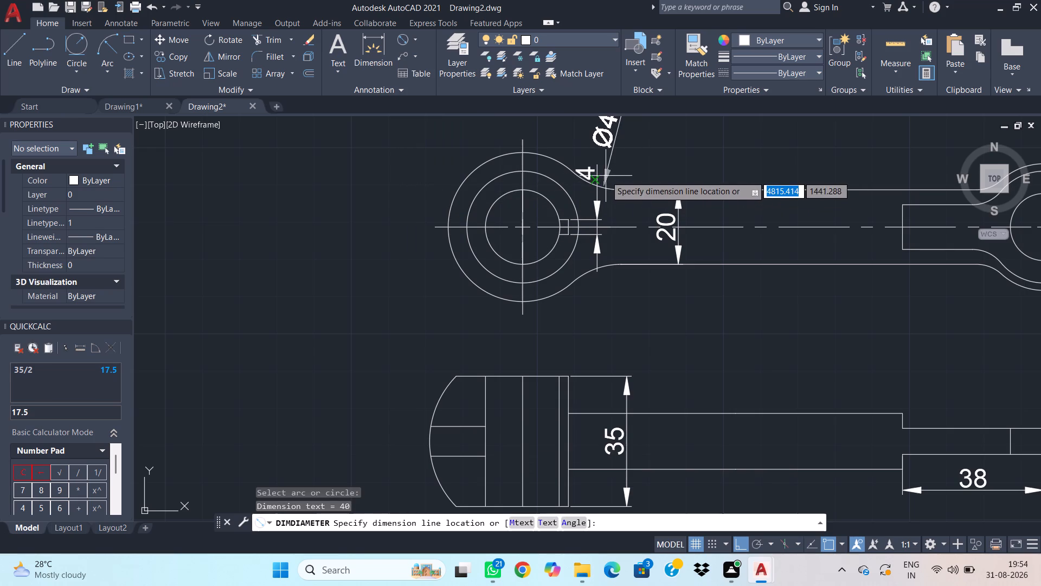
key(Escape)
key(space)
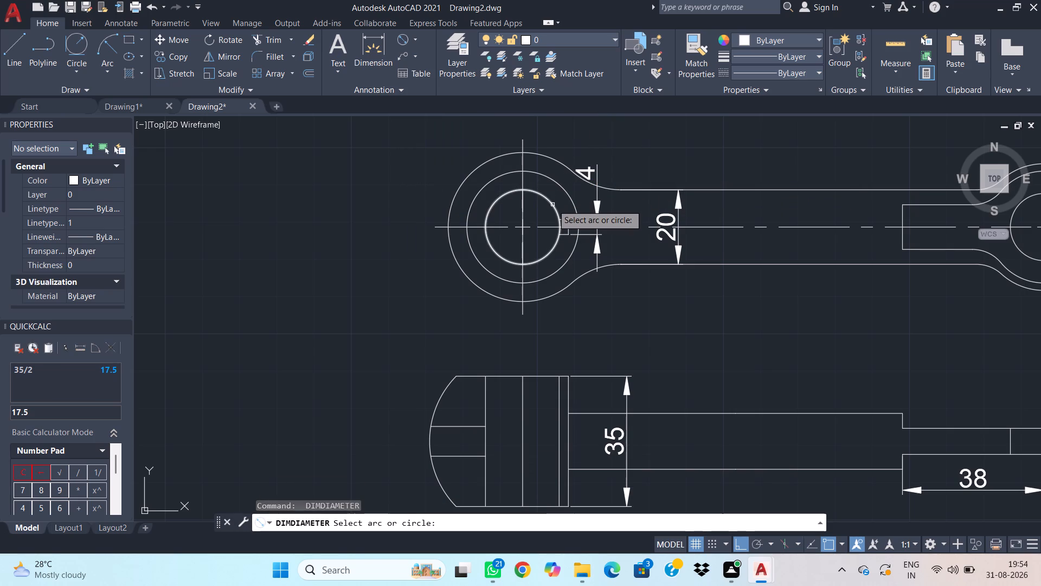
click(552, 205)
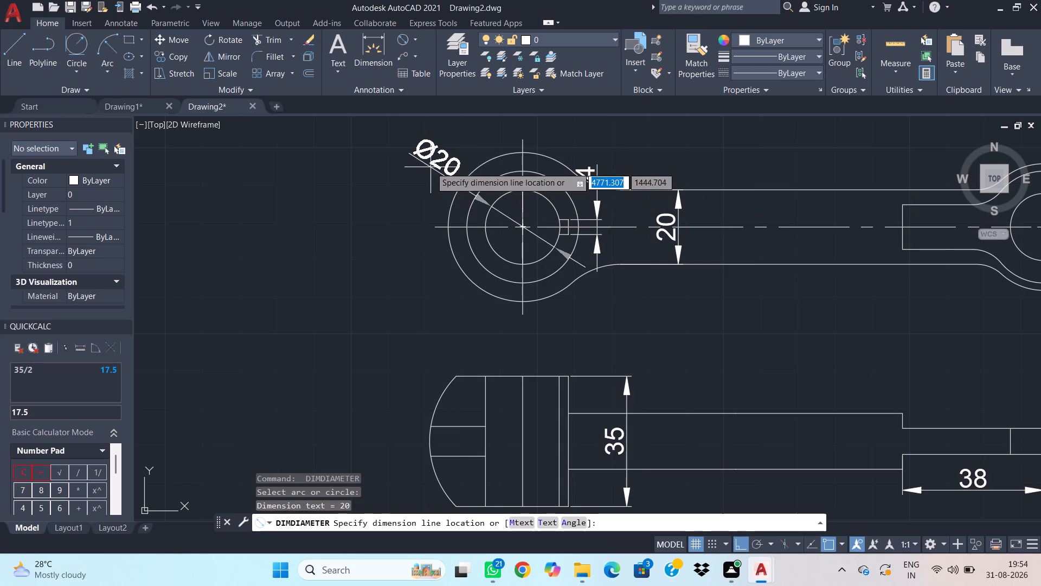
click(430, 167)
Add a diameter dimension to the outermost arc of the small ring, placing its text outside at the upper right.
scroll(542, 233, down, 1)
middle_drag(727, 285, 461, 283)
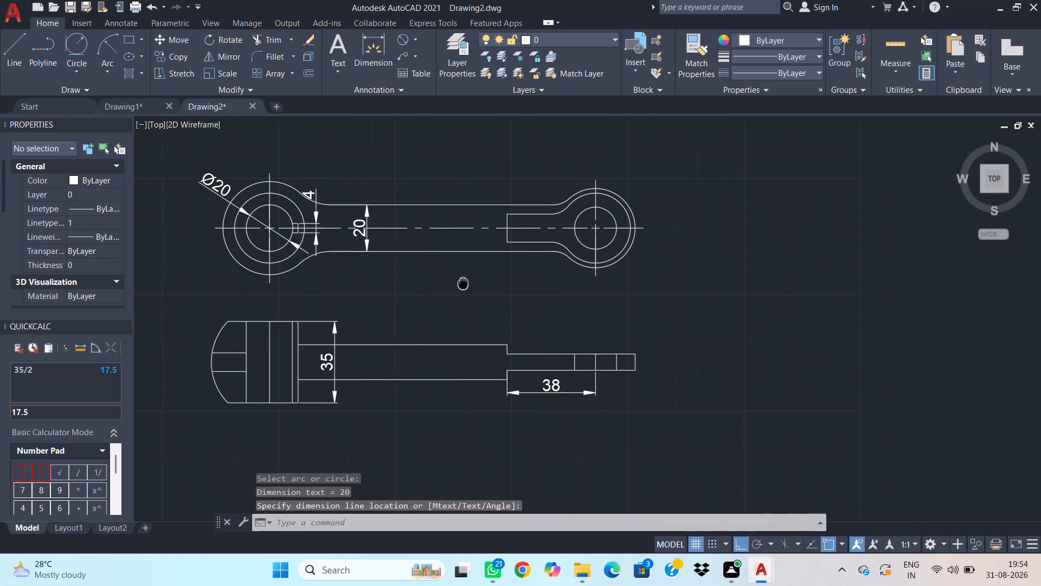
click(620, 198)
key(space)
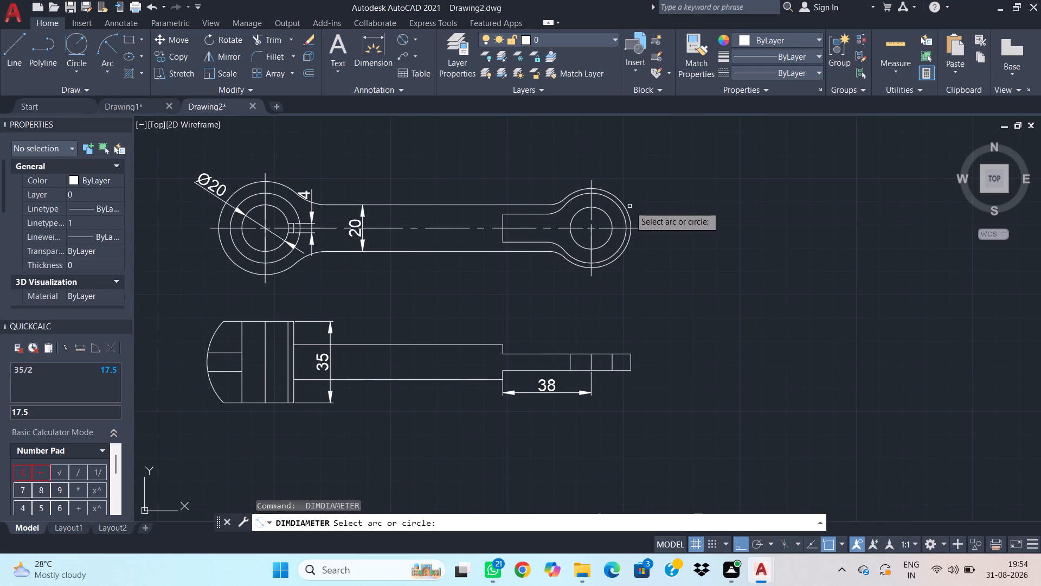
click(627, 209)
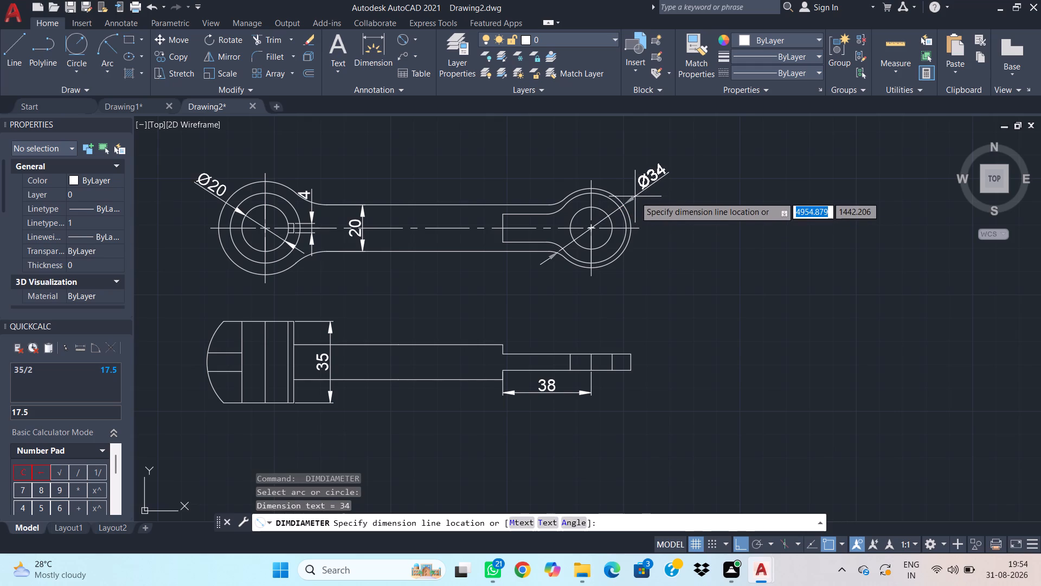
click(635, 196)
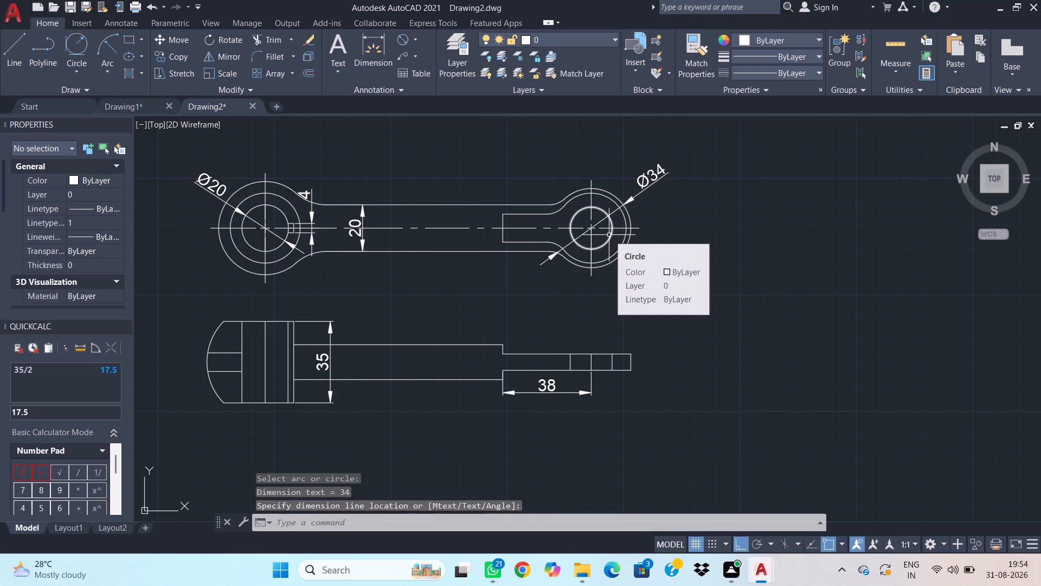
Add a diameter dimension to the curved end of the stepped shaft's head, placing its text above and left of the head.
key(space)
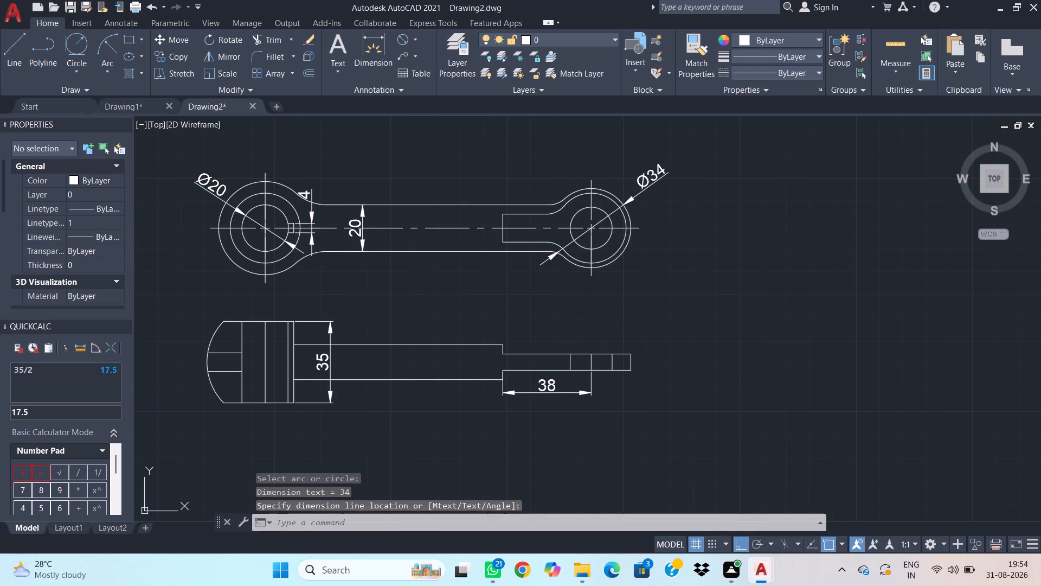
middle_drag(345, 320, 415, 300)
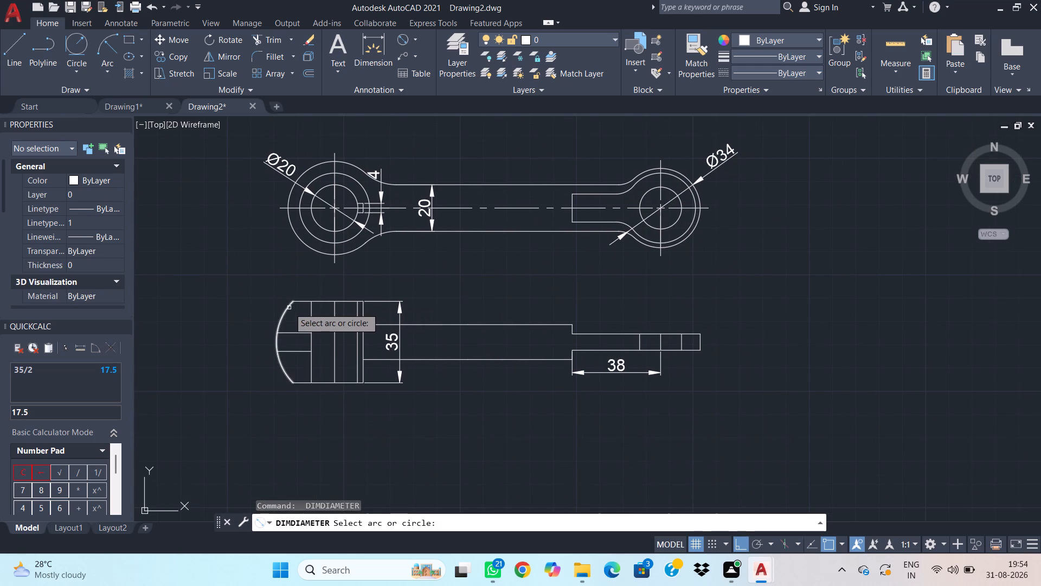
click(288, 308)
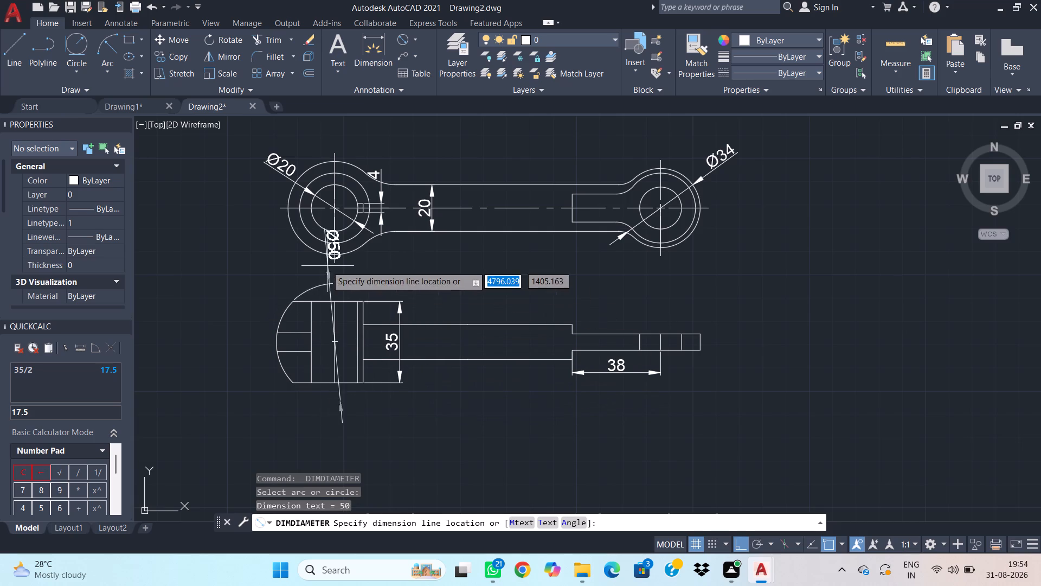
click(290, 289)
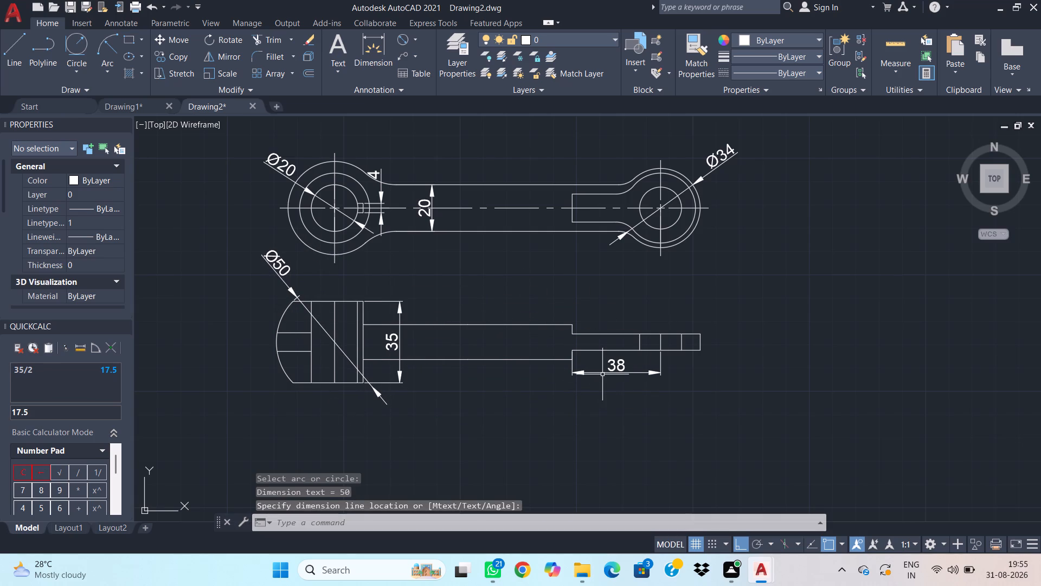
Add a radius dimension to the upper fillet where the large ring meets the shank, placing its text above the shank.
middle_drag(644, 391, 562, 372)
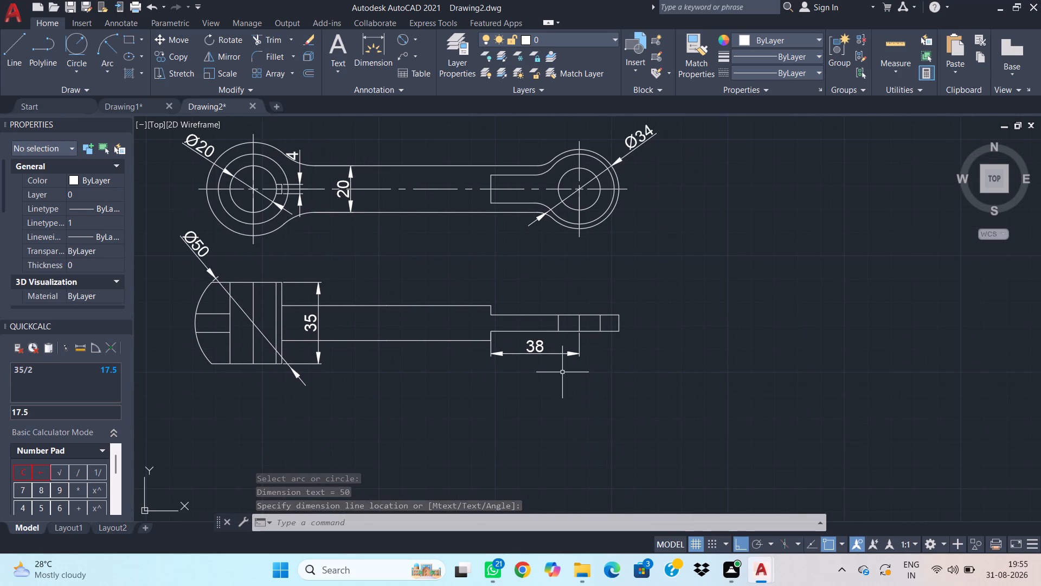
key(grave)
key(Escape)
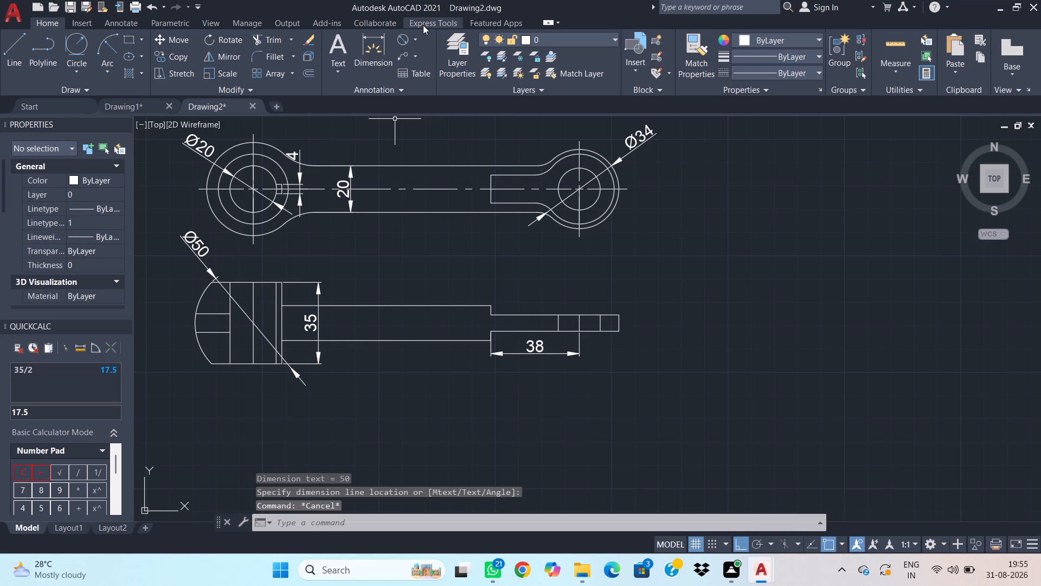
click(413, 39)
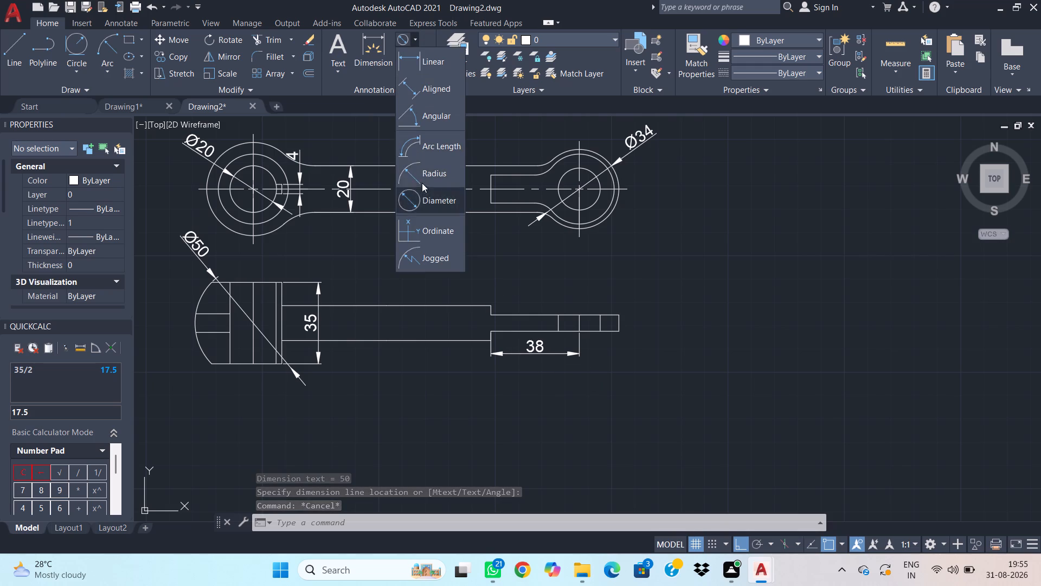
click(422, 176)
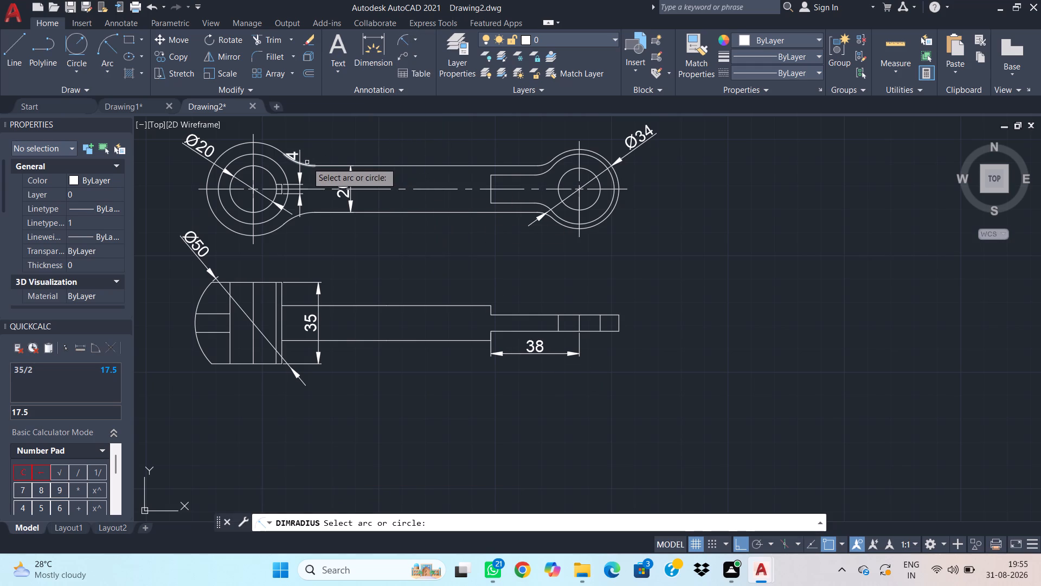
click(306, 162)
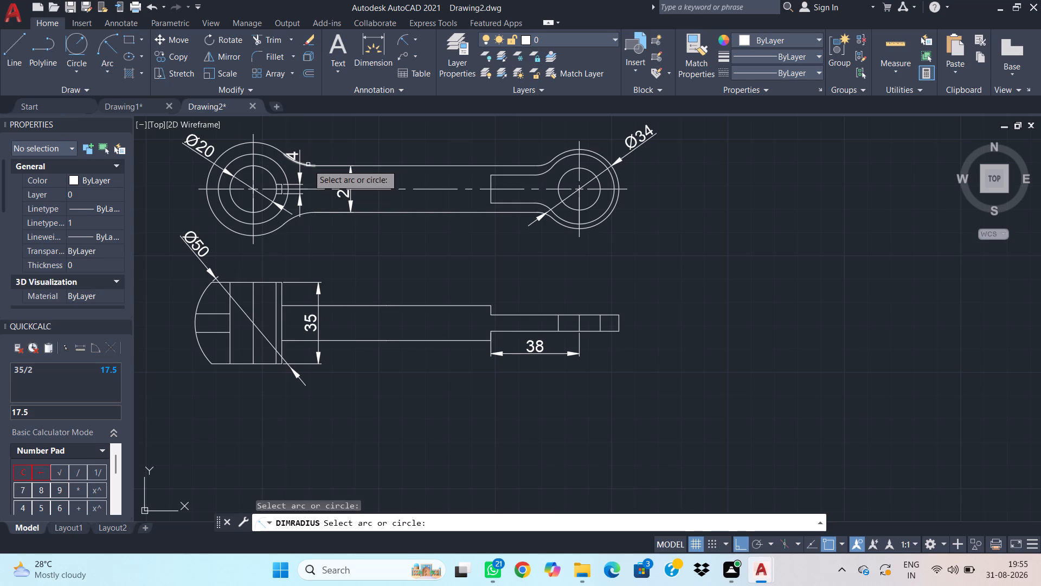
click(308, 164)
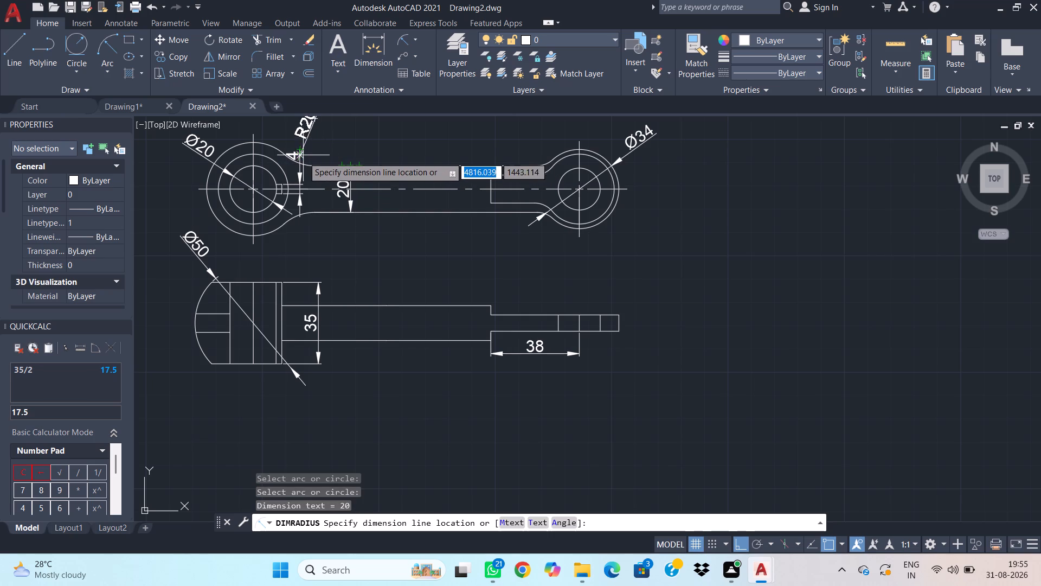
click(303, 160)
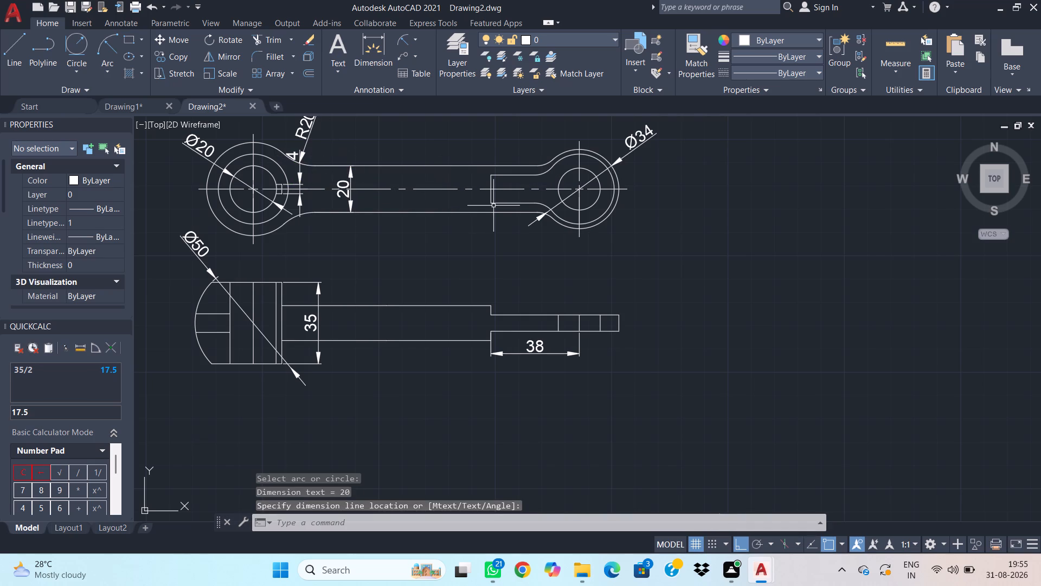
Add a radius dimension to the upper outer fillet where the shank meets the small ring, placing it close to the arc.
key(space)
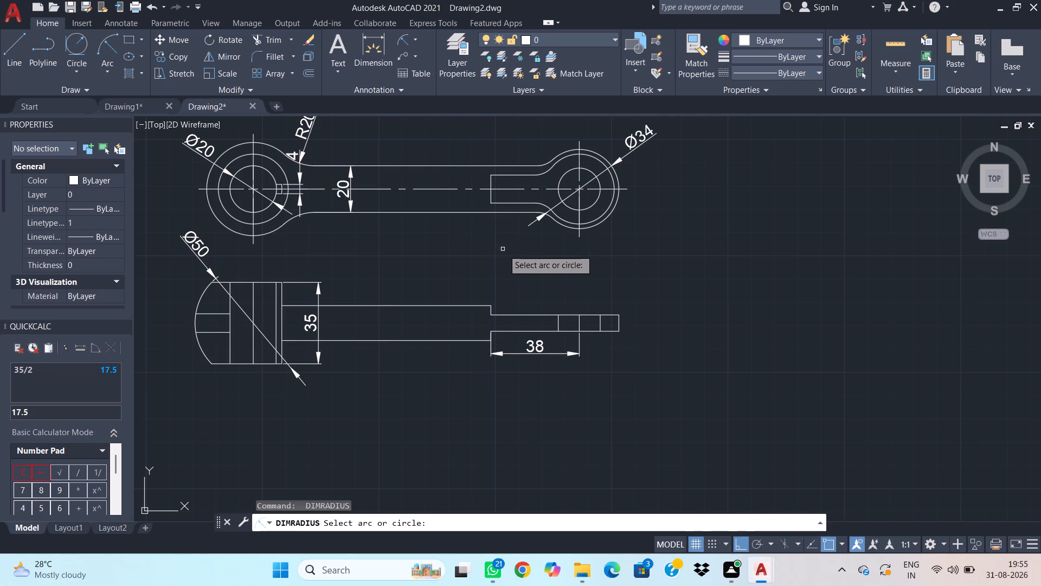
middle_drag(515, 261, 503, 321)
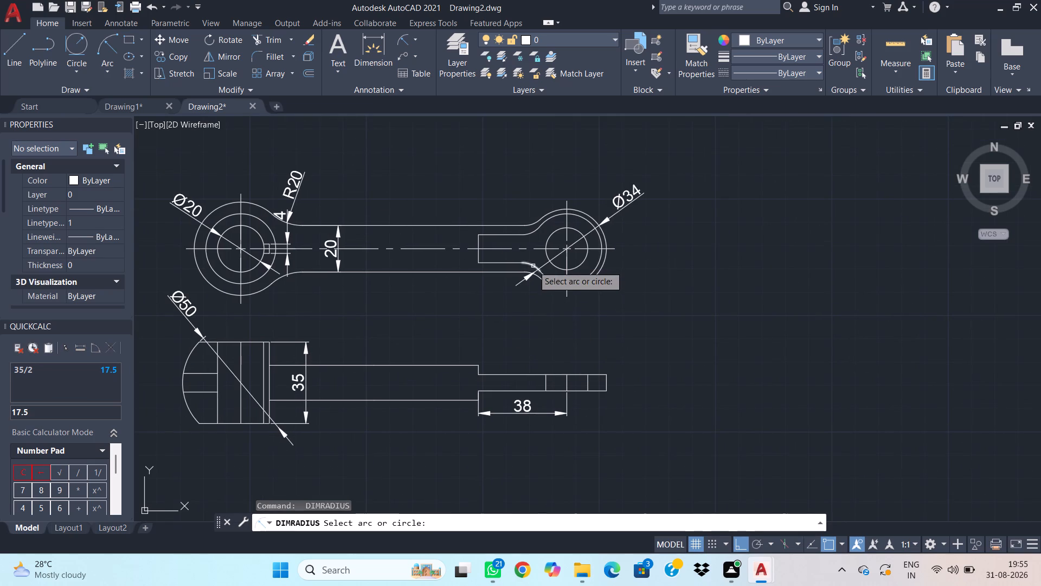
click(529, 225)
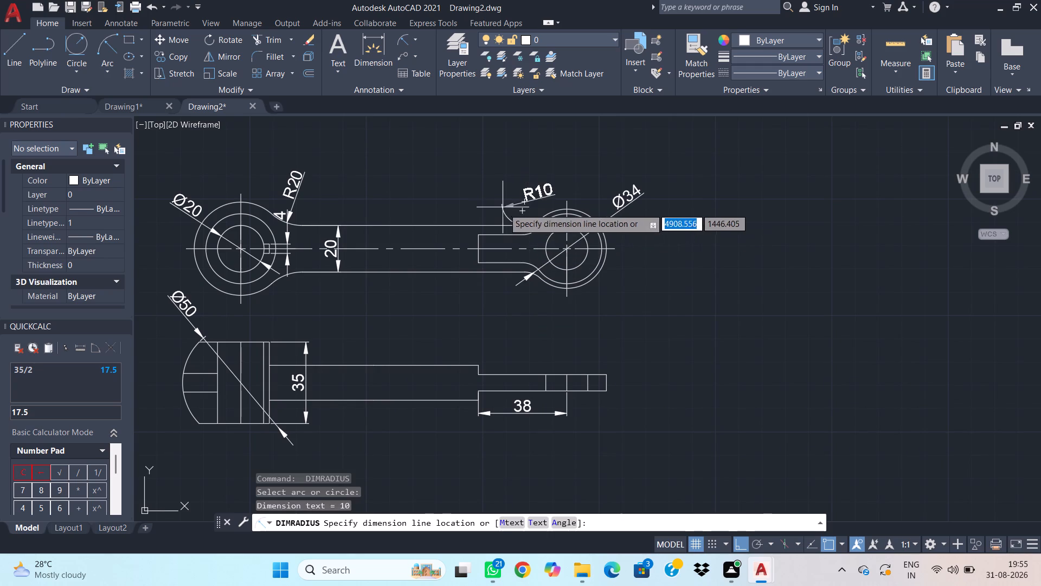
click(529, 222)
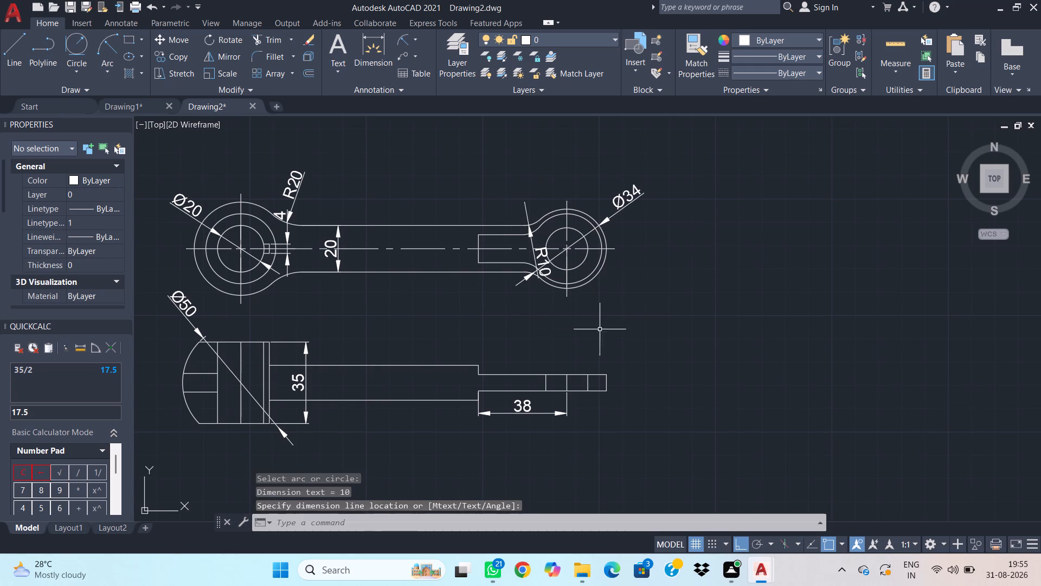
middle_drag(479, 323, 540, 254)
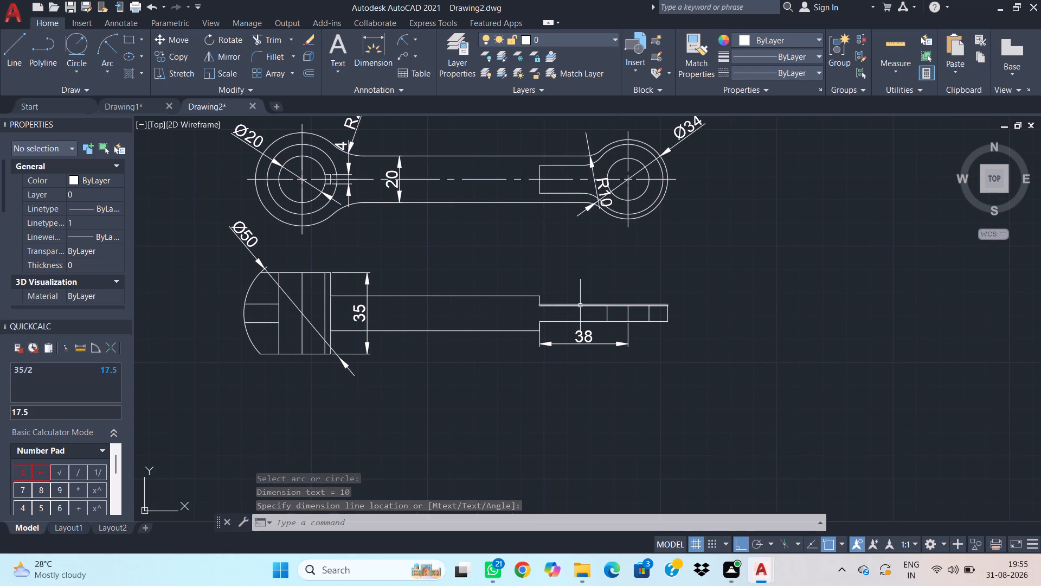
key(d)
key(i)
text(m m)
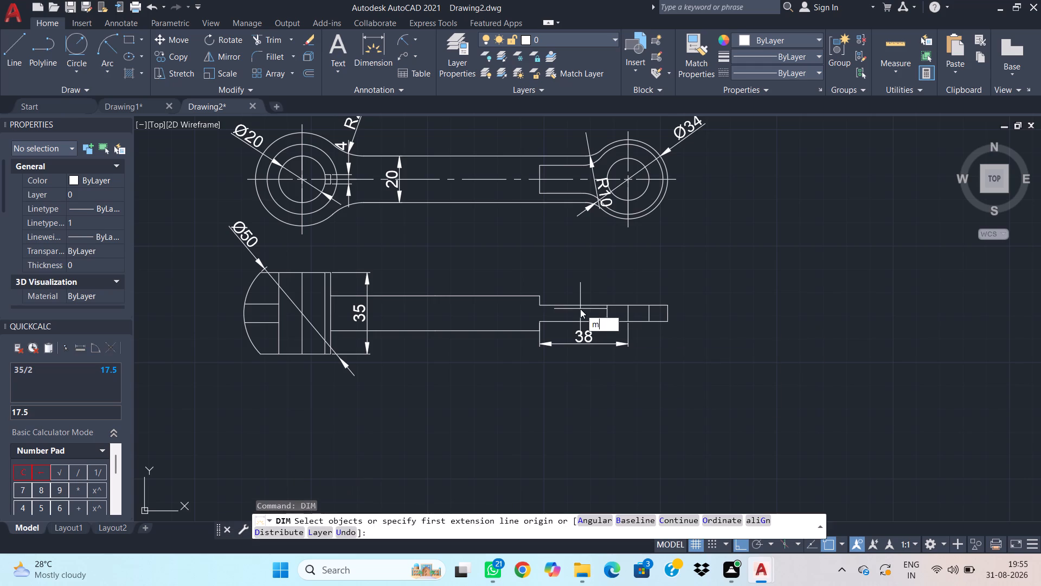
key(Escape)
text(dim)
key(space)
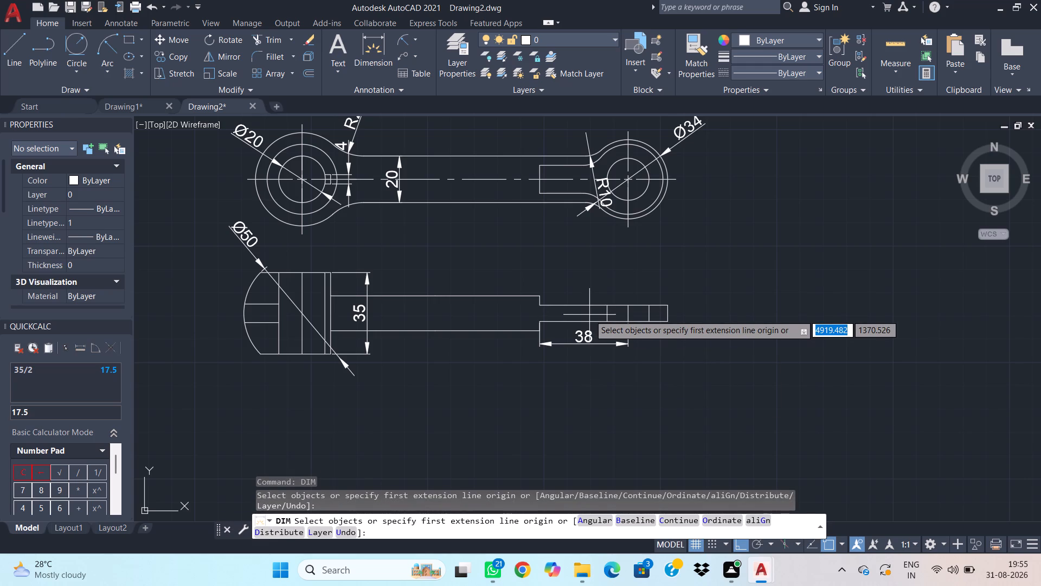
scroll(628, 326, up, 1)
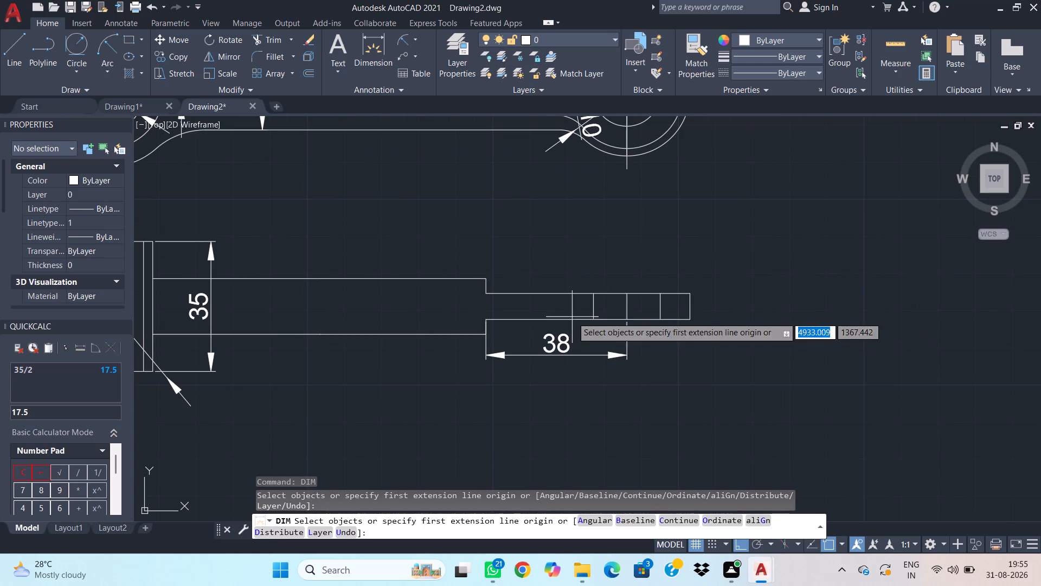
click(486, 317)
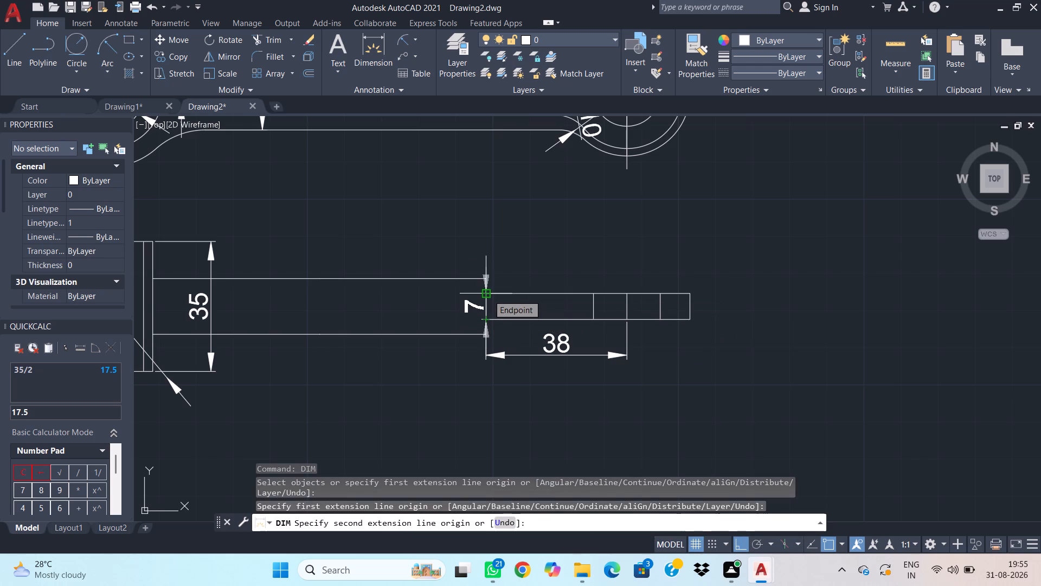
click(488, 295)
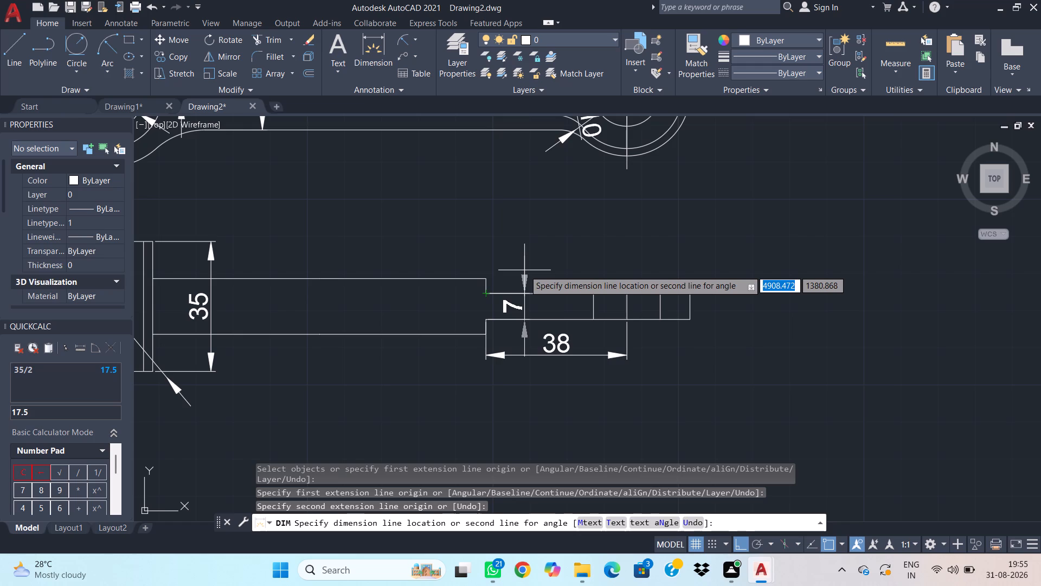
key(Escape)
Add a linear dimension between the two hole edge lines at the stepped shaft's thin end, placing it just above the shaft.
key(space)
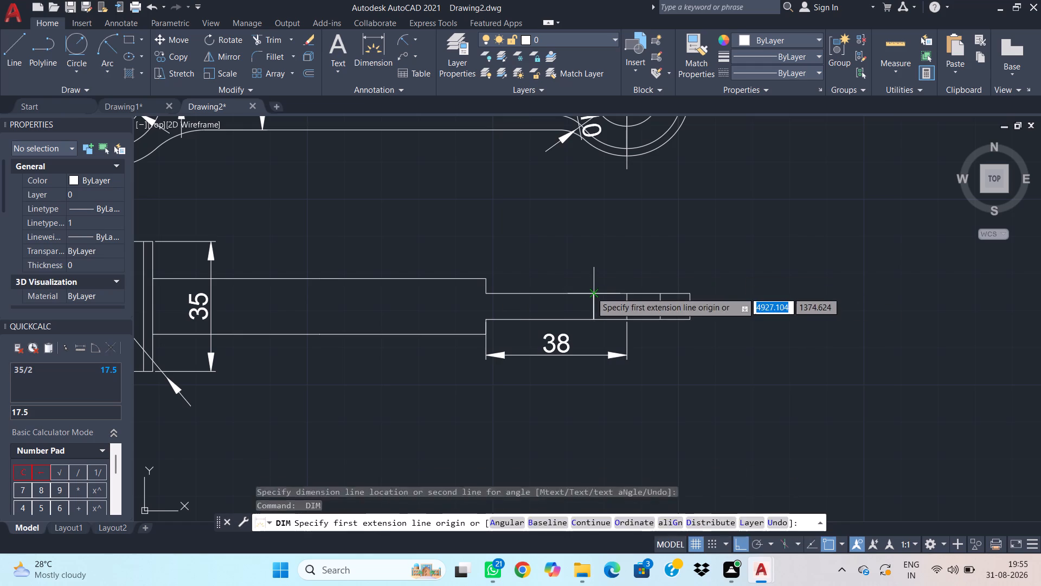
click(591, 292)
click(661, 295)
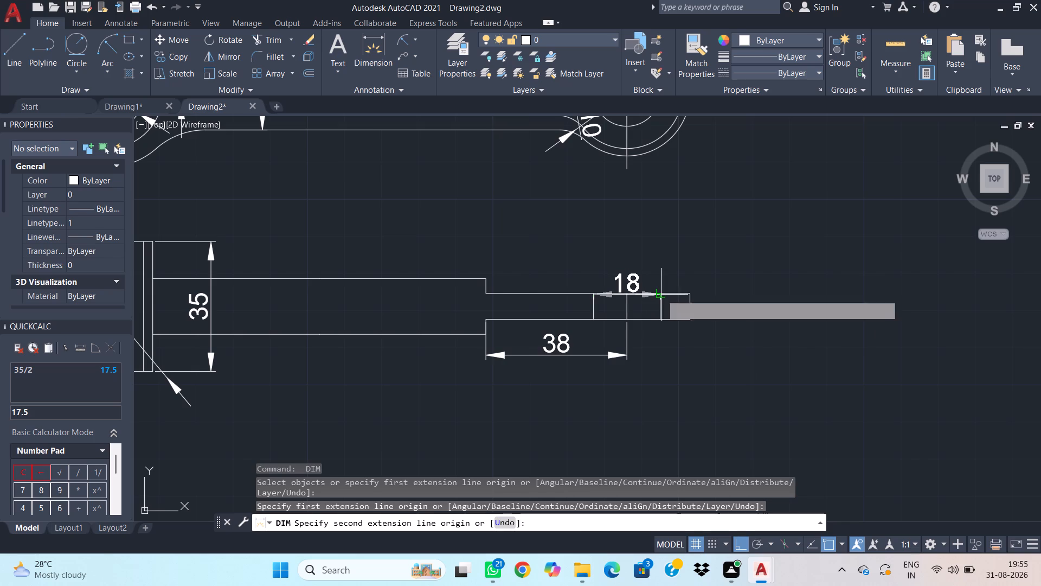
click(645, 273)
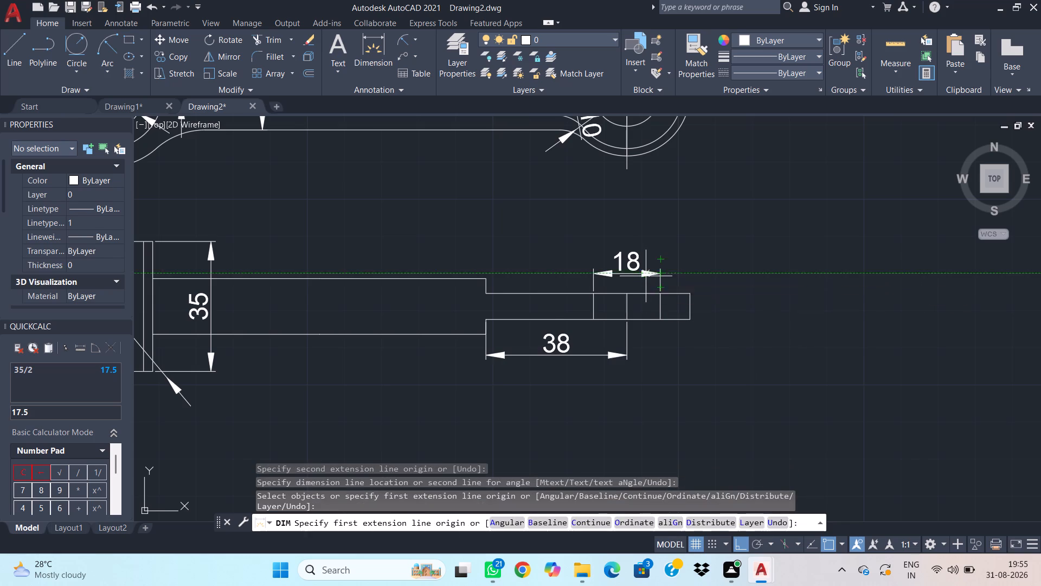
scroll(640, 282, down, 1)
scroll(486, 270, down, 2)
key(Escape)
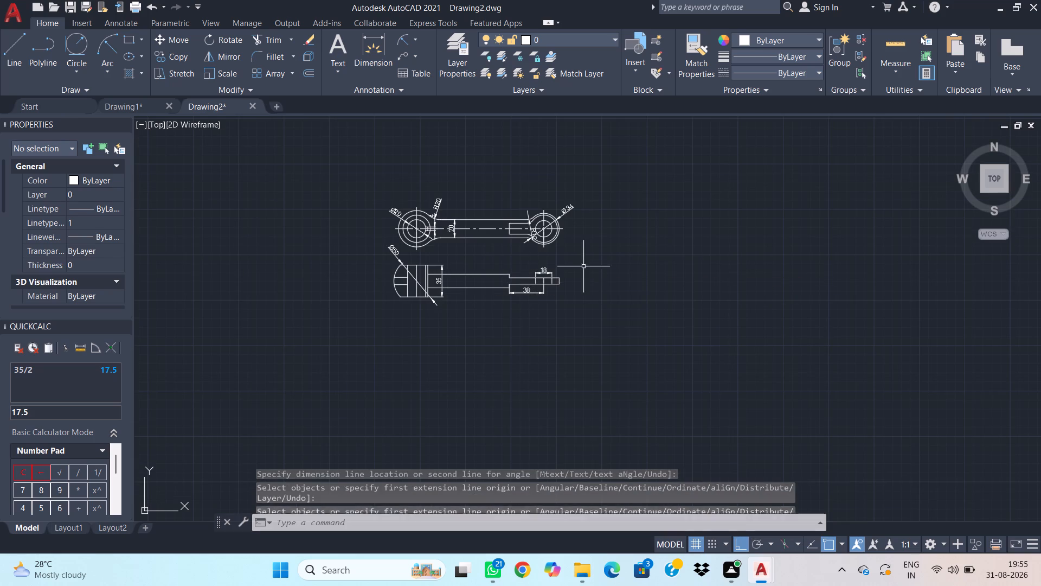
Add multiline text of height 5 below the stepped shaft view, reading "Top view" with "Scale: 1:2" on the second line.
scroll(507, 263, down, 2)
scroll(478, 307, up, 2)
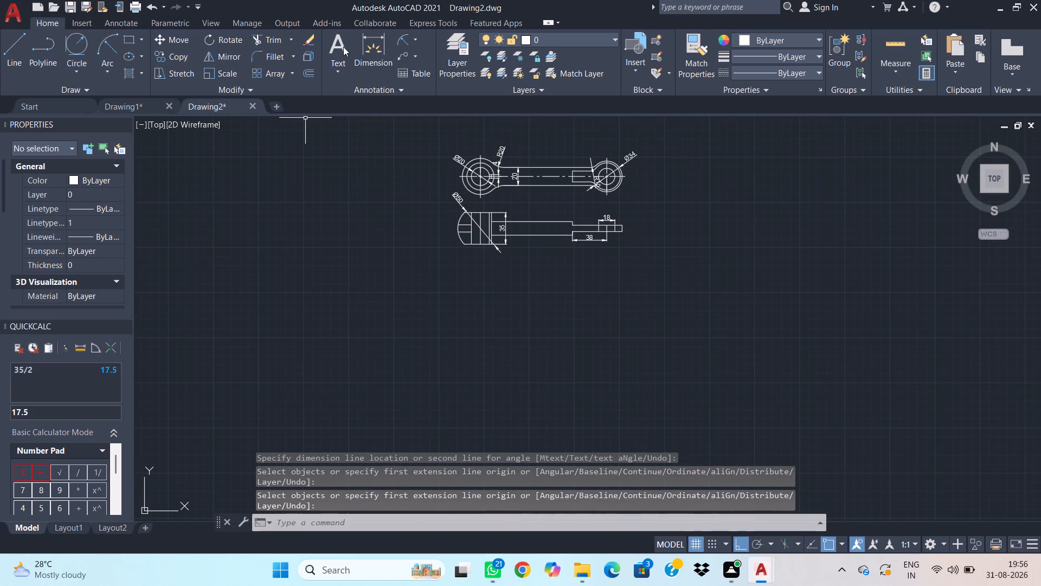
click(343, 44)
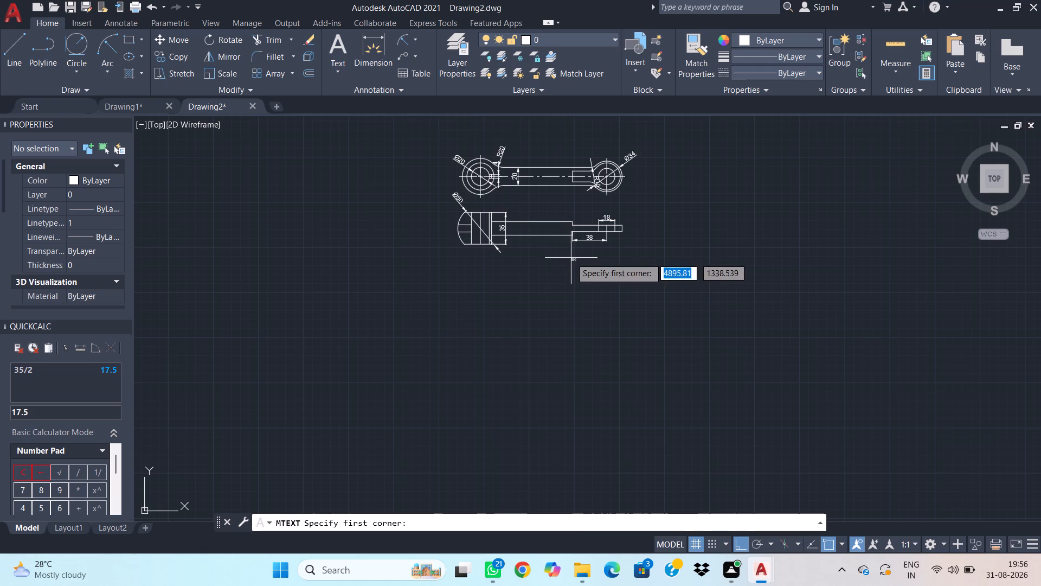
click(571, 258)
click(642, 285)
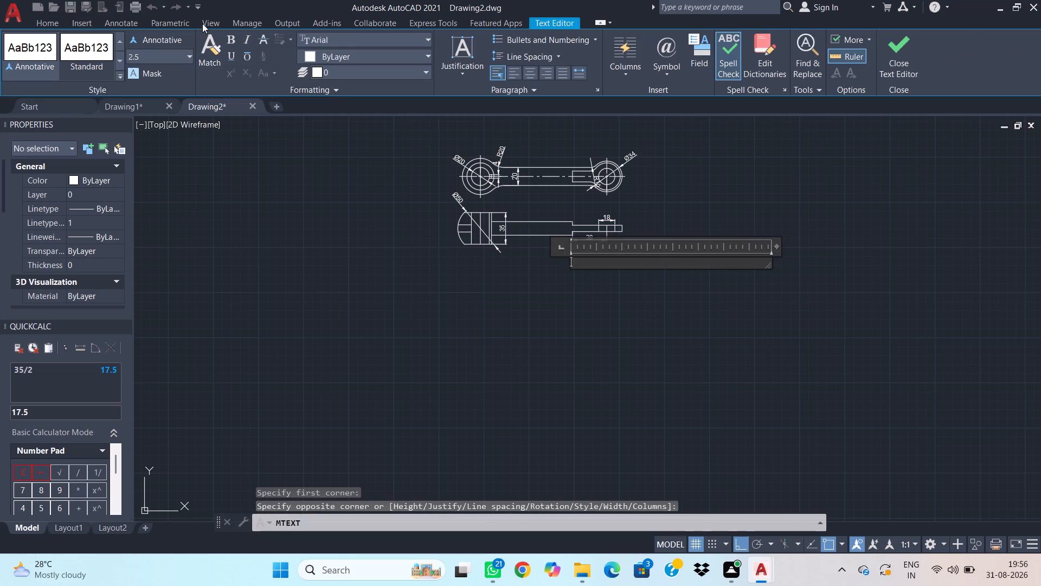
double_click(162, 55)
key(5)
key(Return)
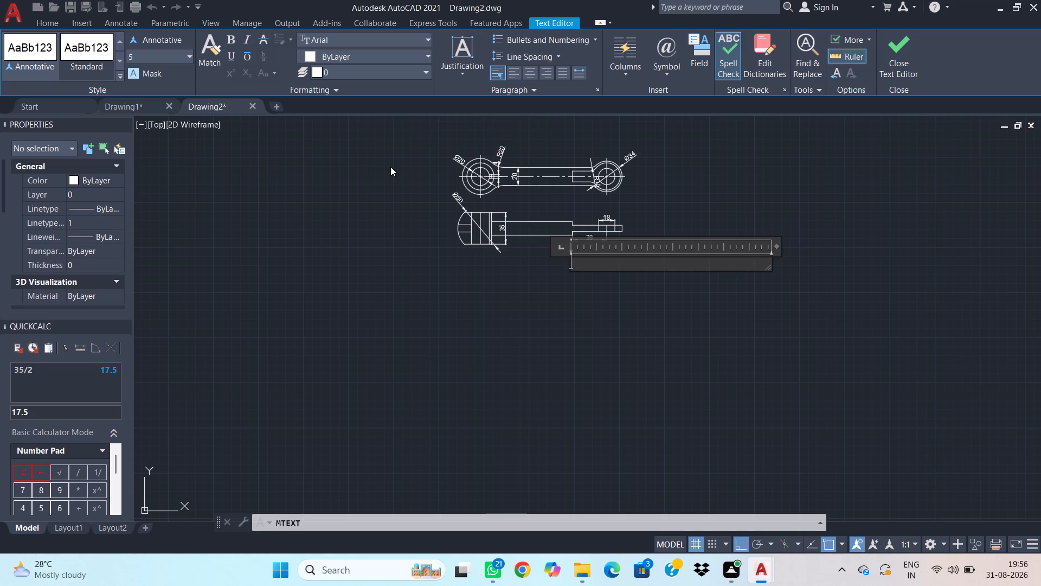
text(Top)
key(space)
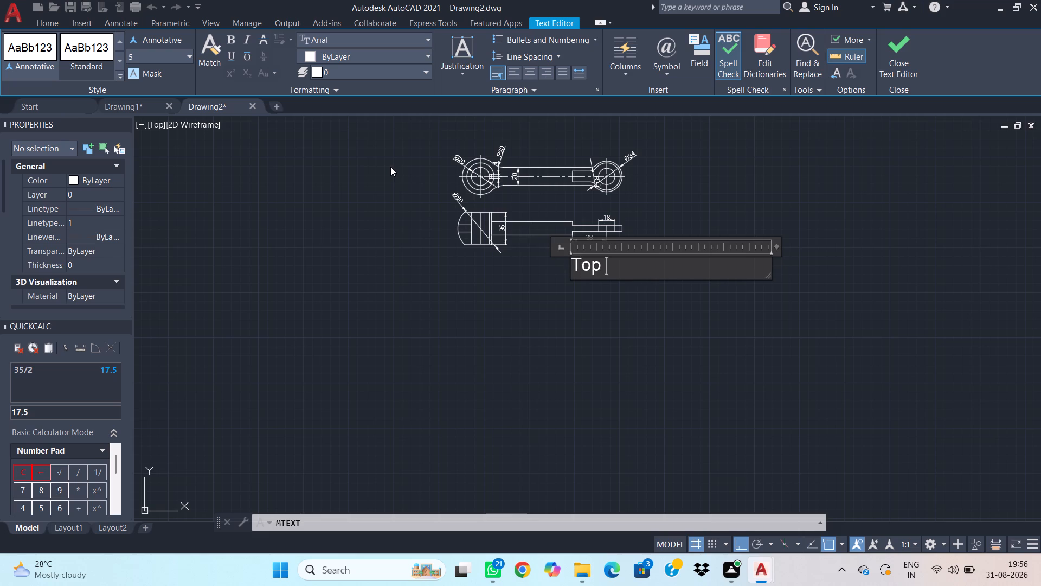
text(view)
key(space)
key(Return)
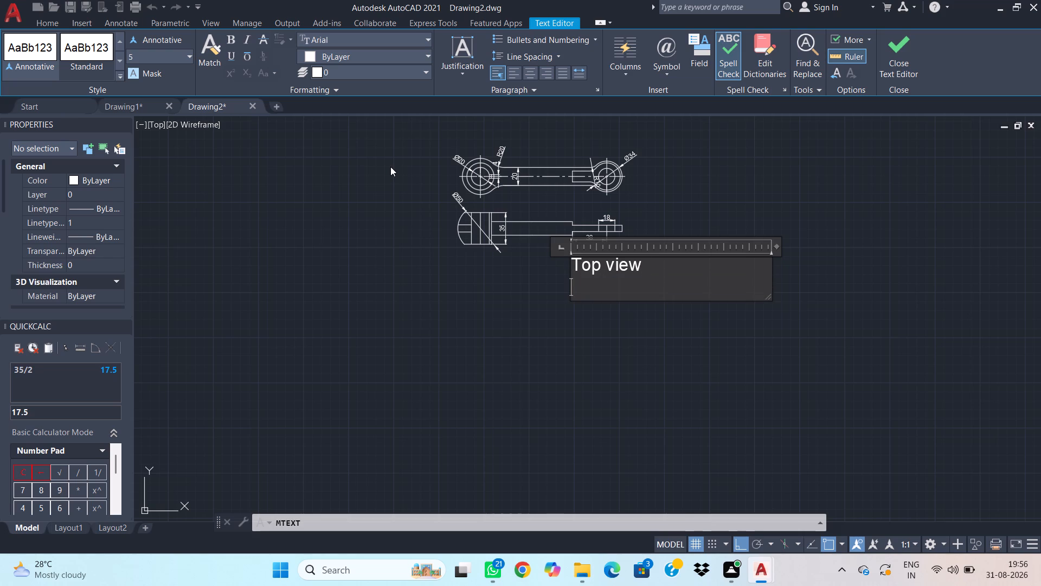
key(shift+s)
text(cale)
key(Return)
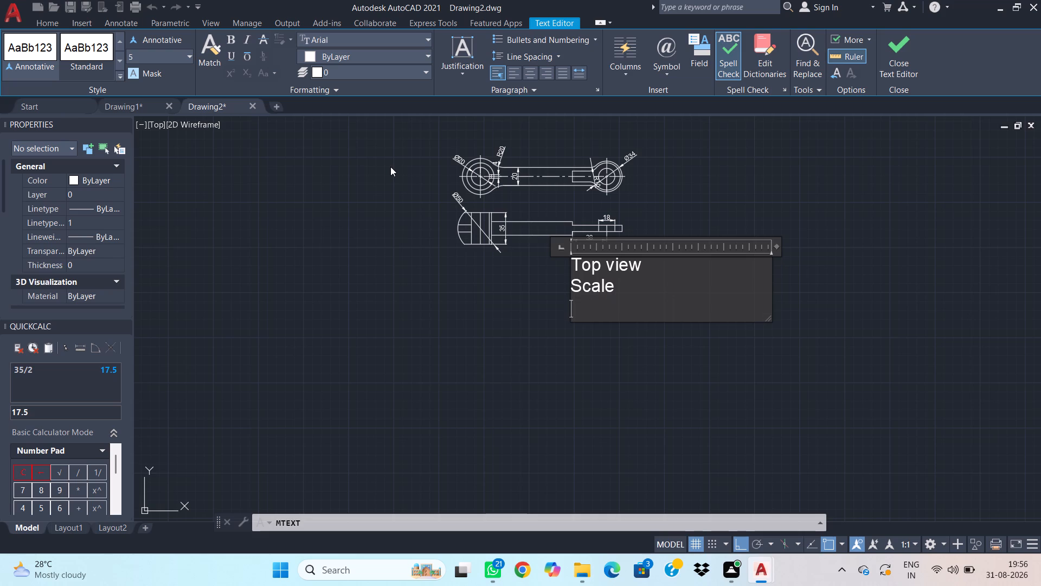
key(semicolon)
key(BackSpace)
key(BackSpace)
key(shift+colon)
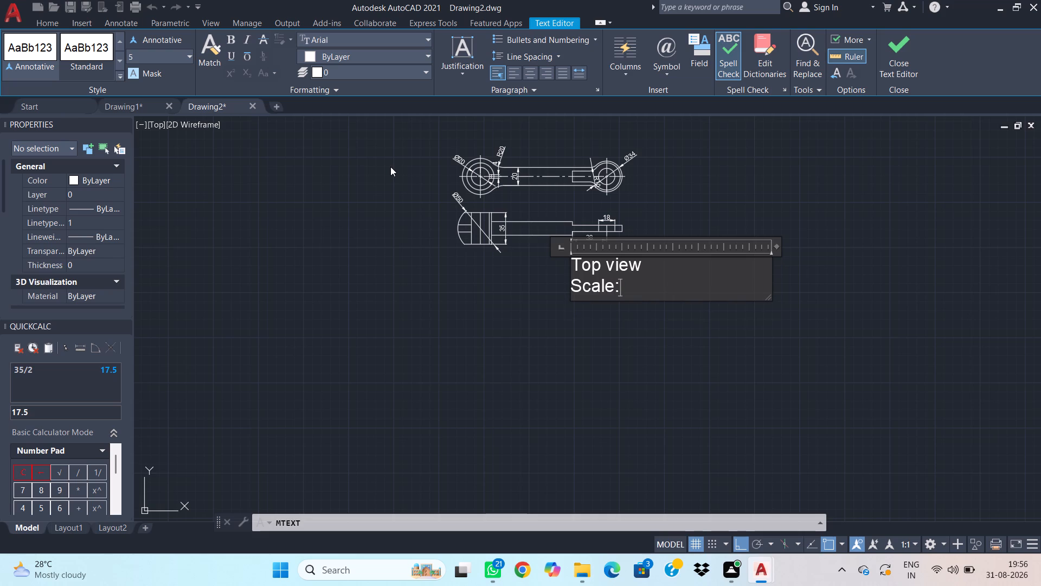
key(space)
key(space)
text(1)
text(:2)
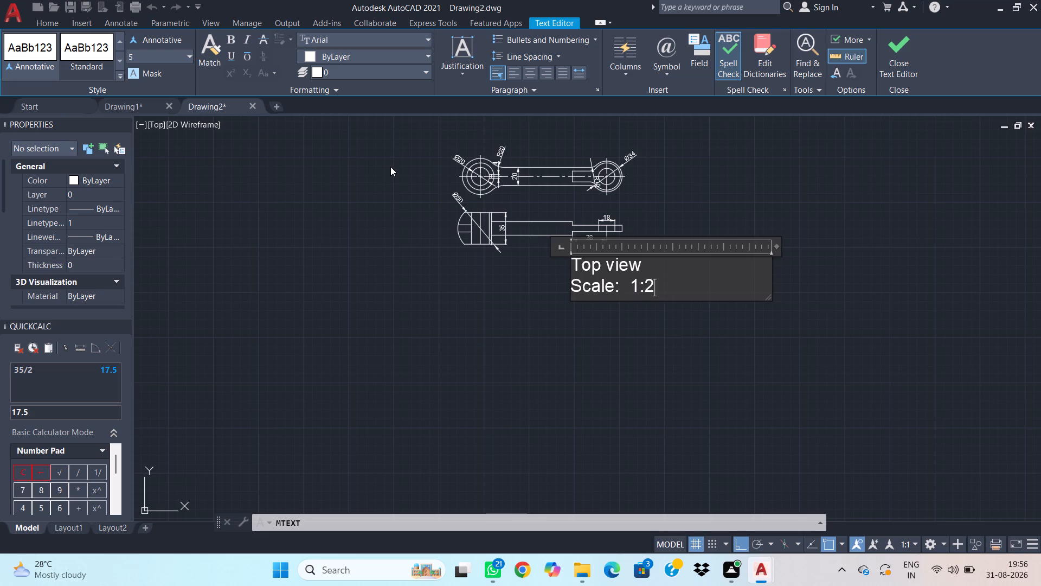
click(622, 361)
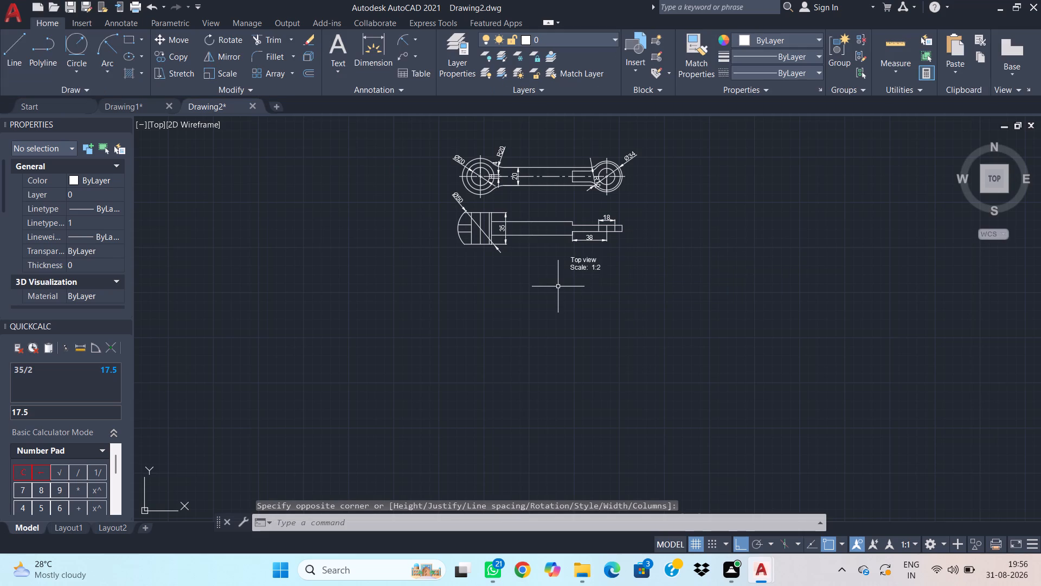
Copy the "Top view" label, with Ortho off, to just beneath the shank of the ring-and-shank view.
middle_drag(590, 213, 593, 321)
drag(625, 384, 620, 380)
click(584, 362)
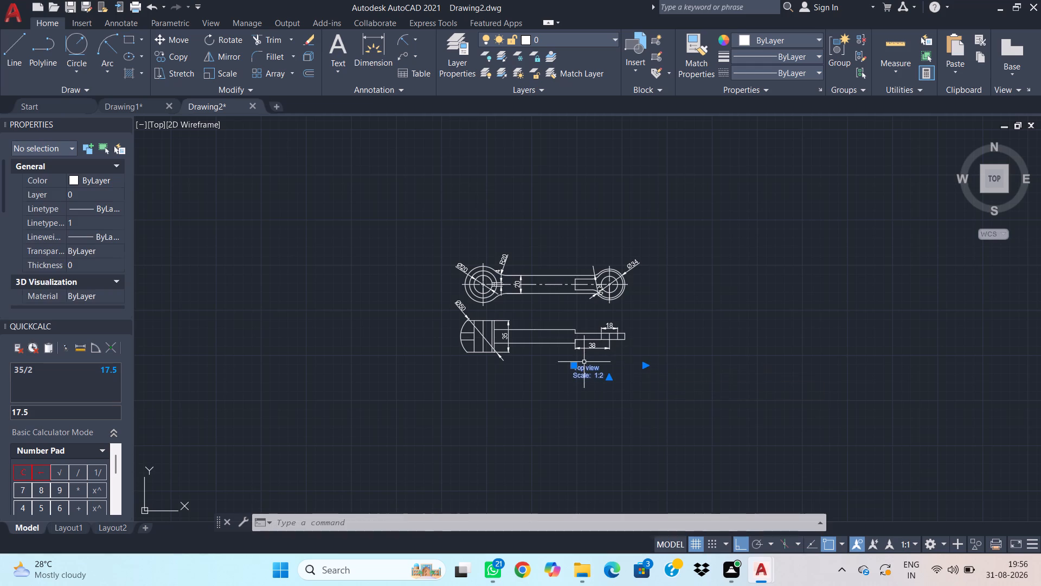
text(co)
key(space)
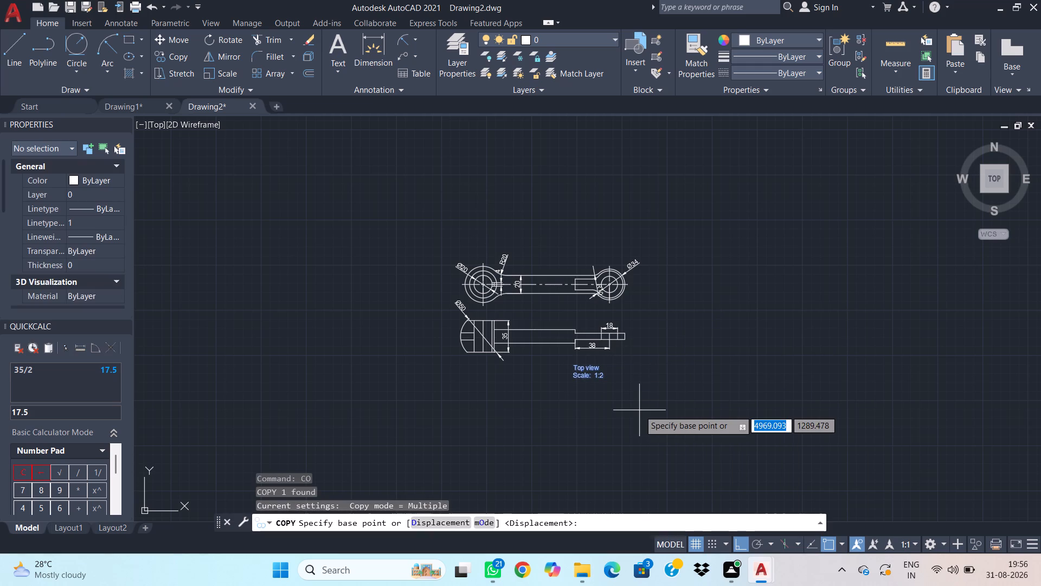
key(shift+F8)
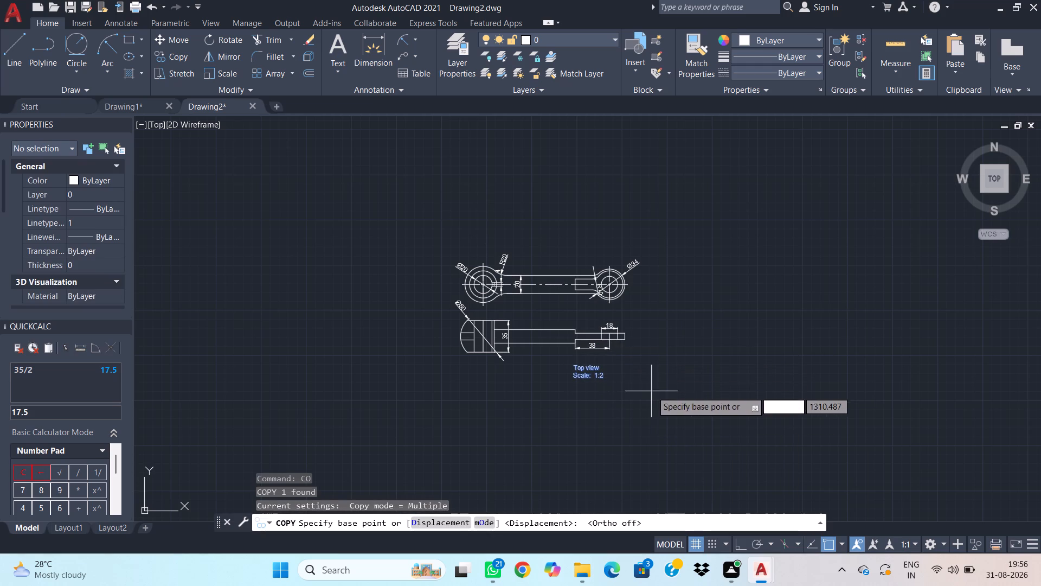
click(671, 392)
click(653, 326)
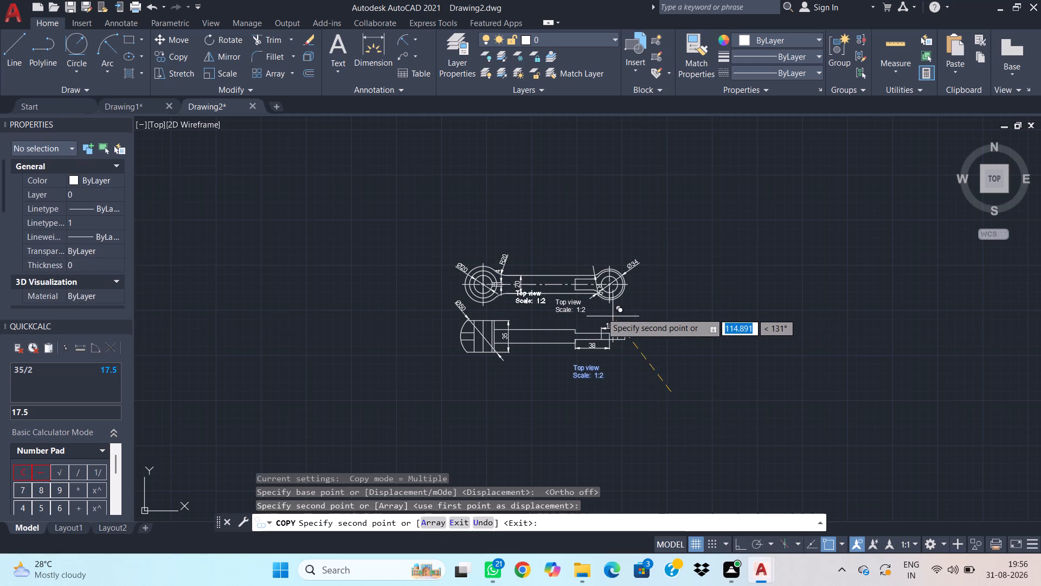
key(Escape)
Change the first line of the copied label under the ring-and-shank view to "Front view", keeping the scale 1:2.
double_click(582, 308)
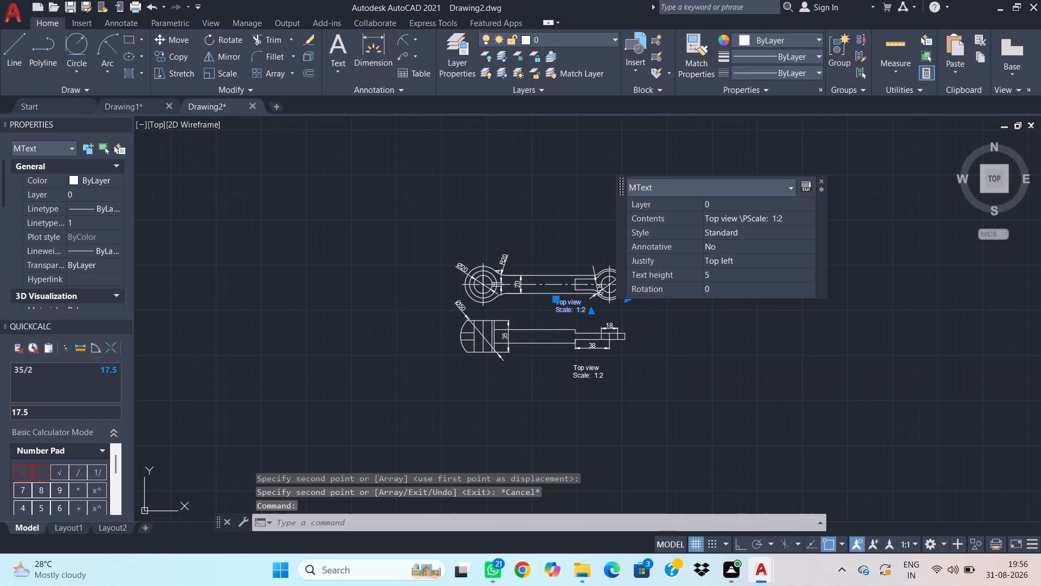
key(Right)
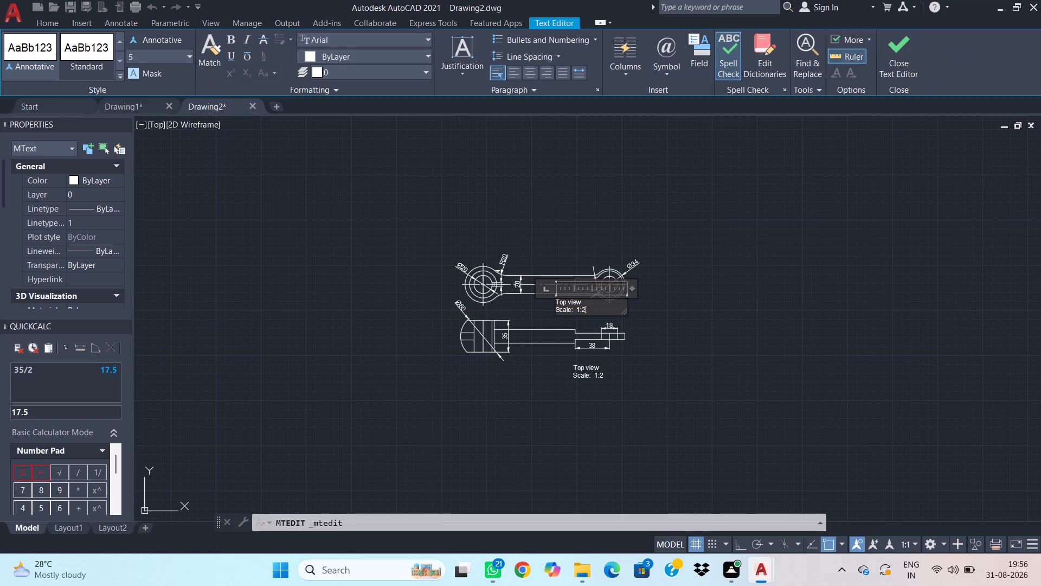
key(Right)
key(Right)
key(BackSpace)
key(2)
key(Up)
key(BackSpace)
key(BackSpace)
key(BackSpace)
key(BackSpace)
key(BackSpace)
key(BackSpace)
key(BackSpace)
key(BackSpace)
key(BackSpace)
key(BackSpace)
text(Fr)
text(ony)
key(BackSpace)
text(t vie)
key(w)
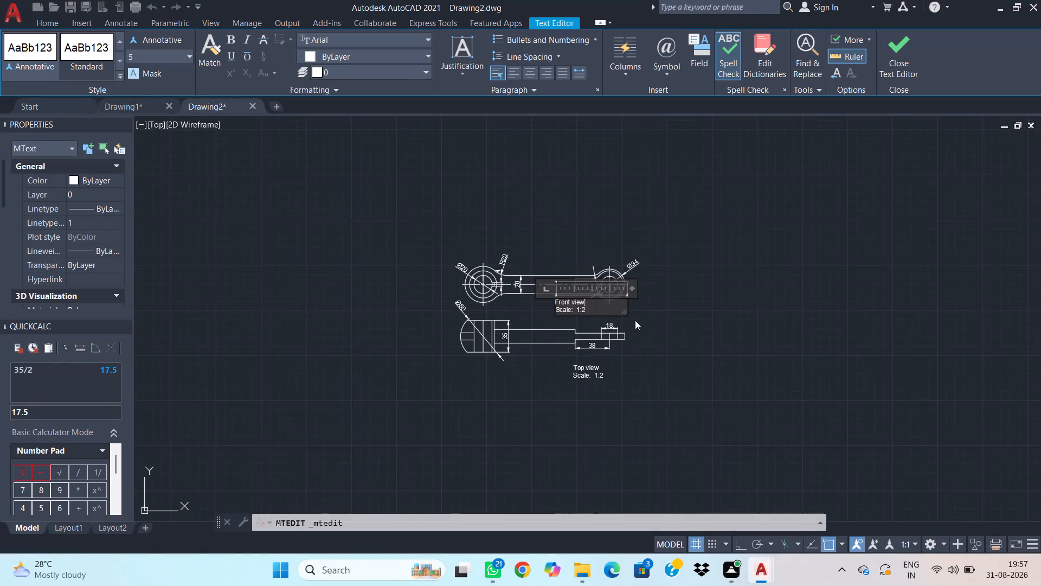
click(695, 337)
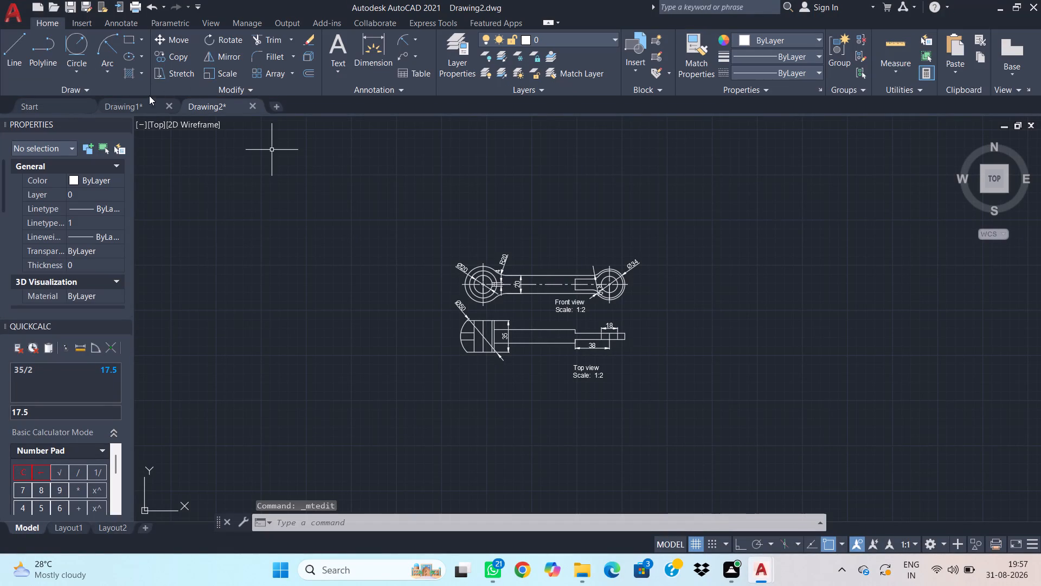
Copy the sheet border and title block from Drawing1 and paste them into Drawing2 so the border encloses both views.
click(139, 100)
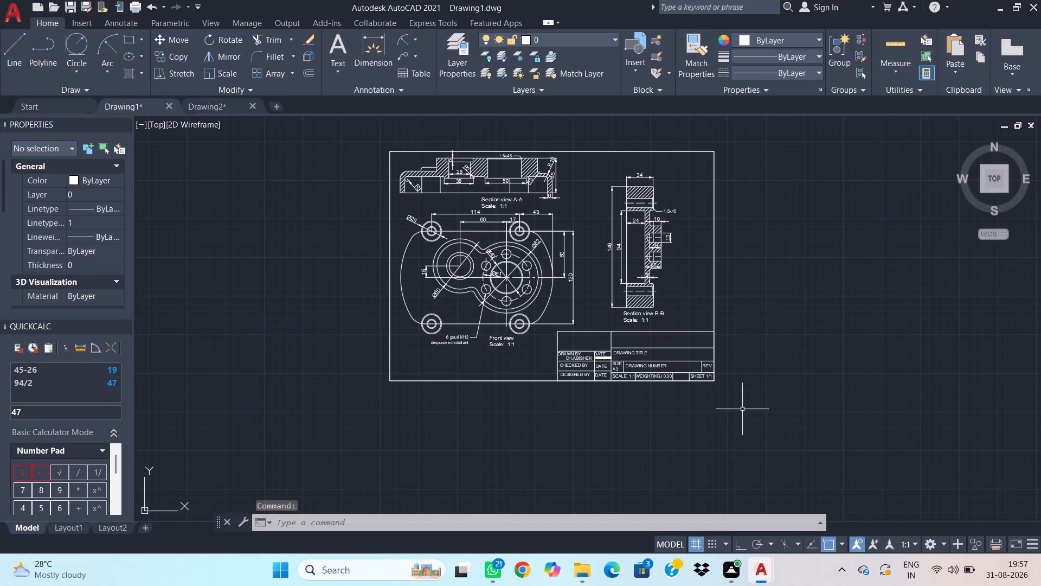
drag(780, 417, 767, 409)
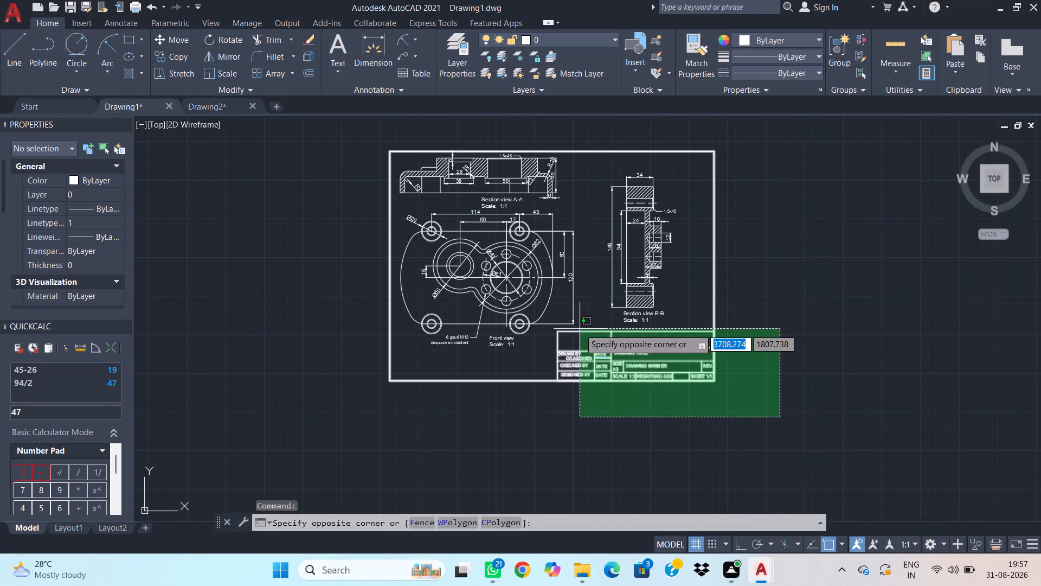
click(580, 329)
key(ctrl+c)
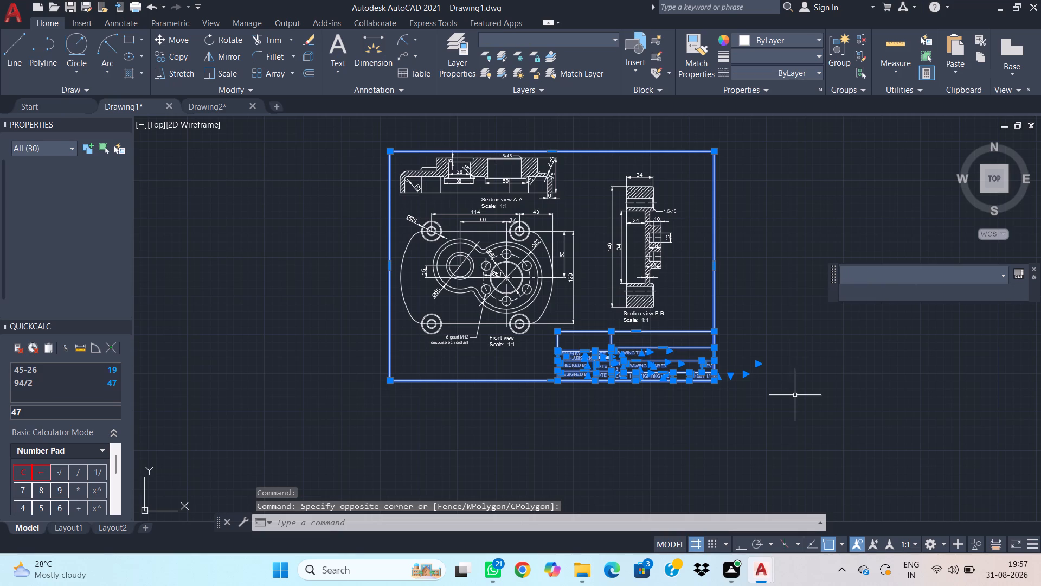
click(225, 101)
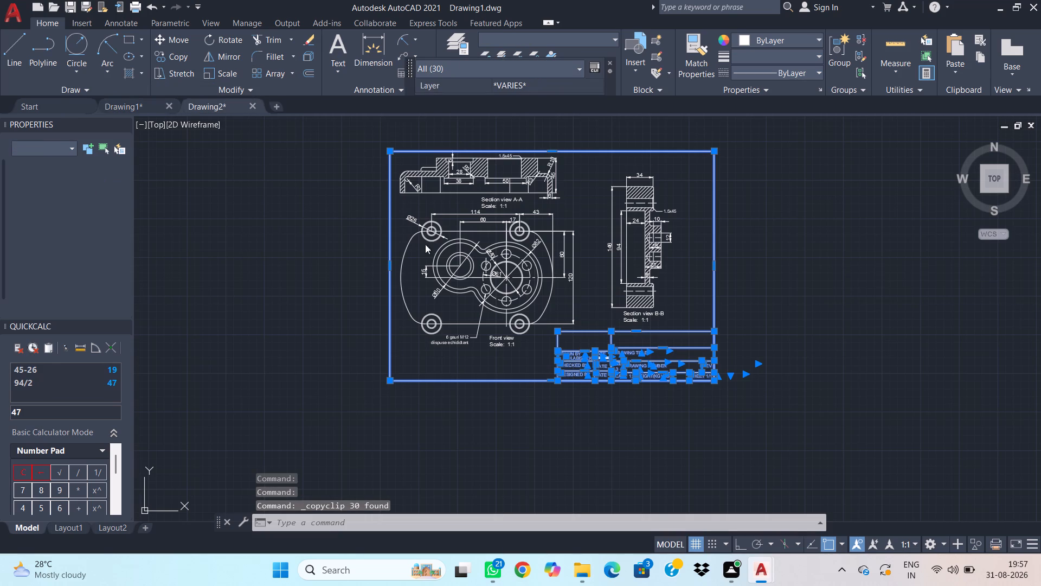
key(ctrl+v)
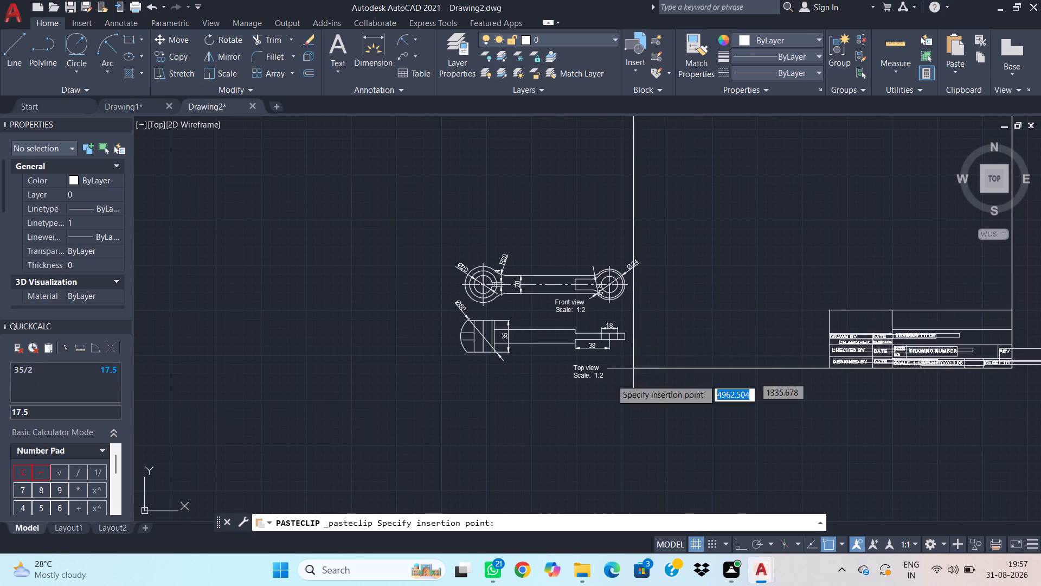
click(412, 429)
Move the front and top views, with their dimensions and labels, up and to the right inside the border, clear of the title block.
scroll(744, 359, down, 1)
middle_drag(769, 431, 730, 325)
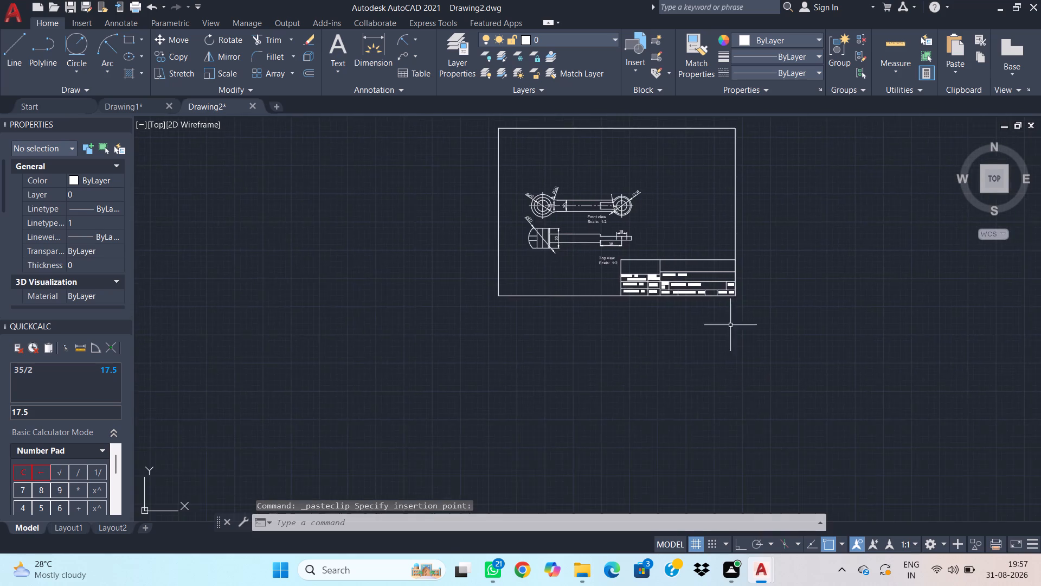
scroll(678, 313, up, 1)
middle_drag(543, 234, 550, 332)
click(441, 174)
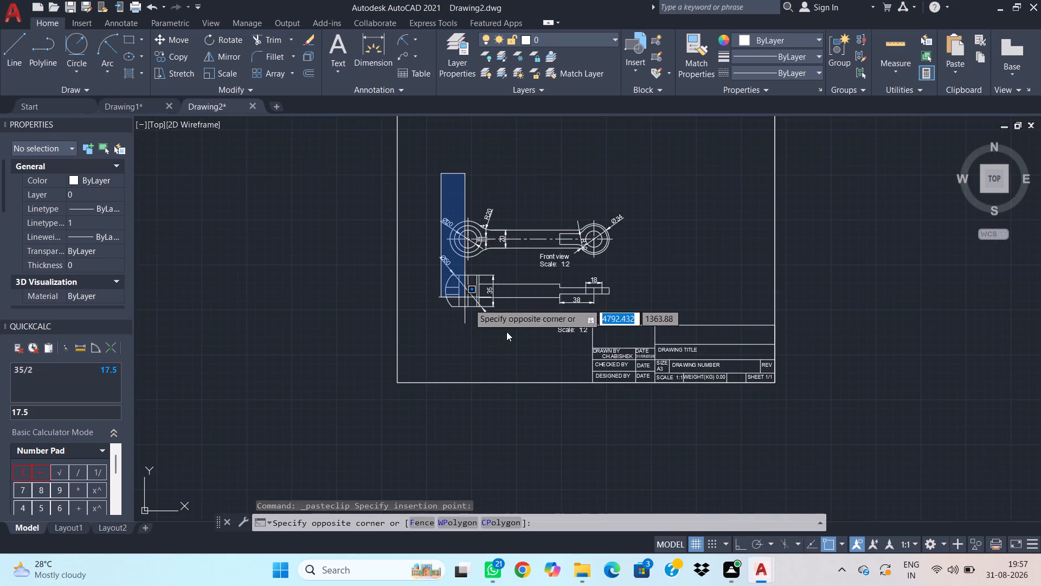
click(648, 346)
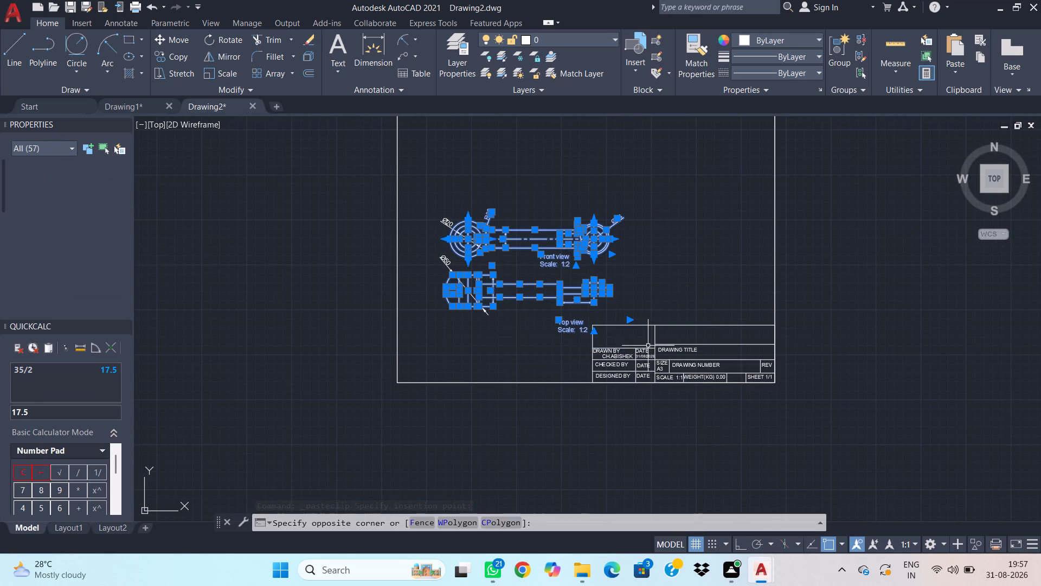
click(417, 190)
click(541, 356)
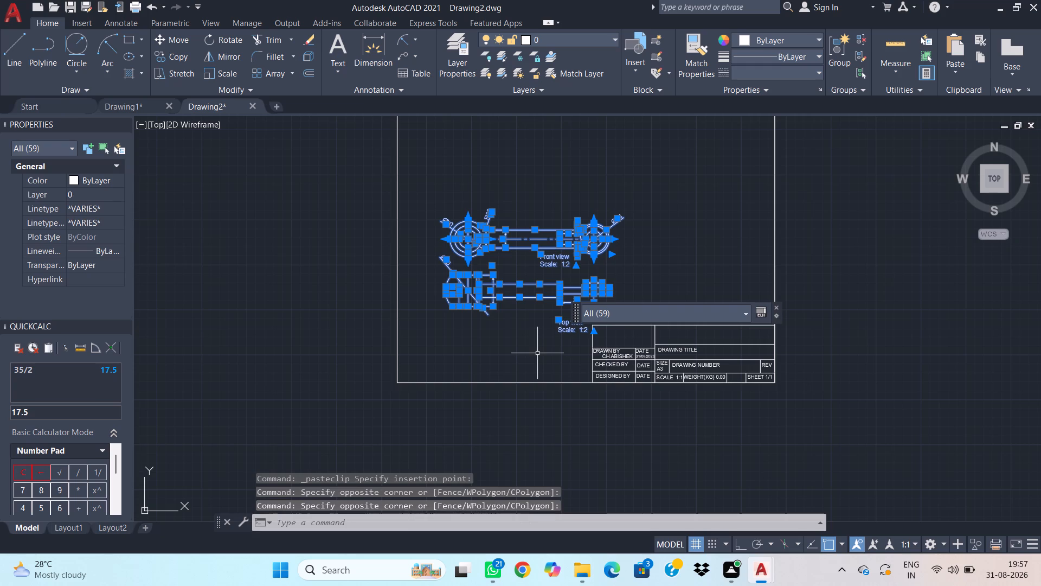
key(m)
key(space)
click(694, 241)
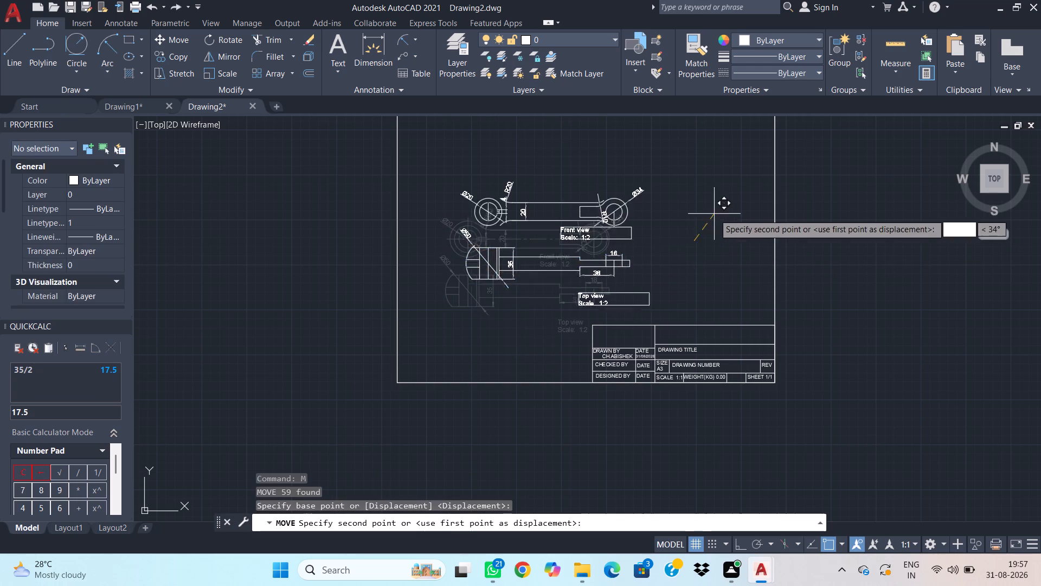
middle_drag(714, 213, 677, 333)
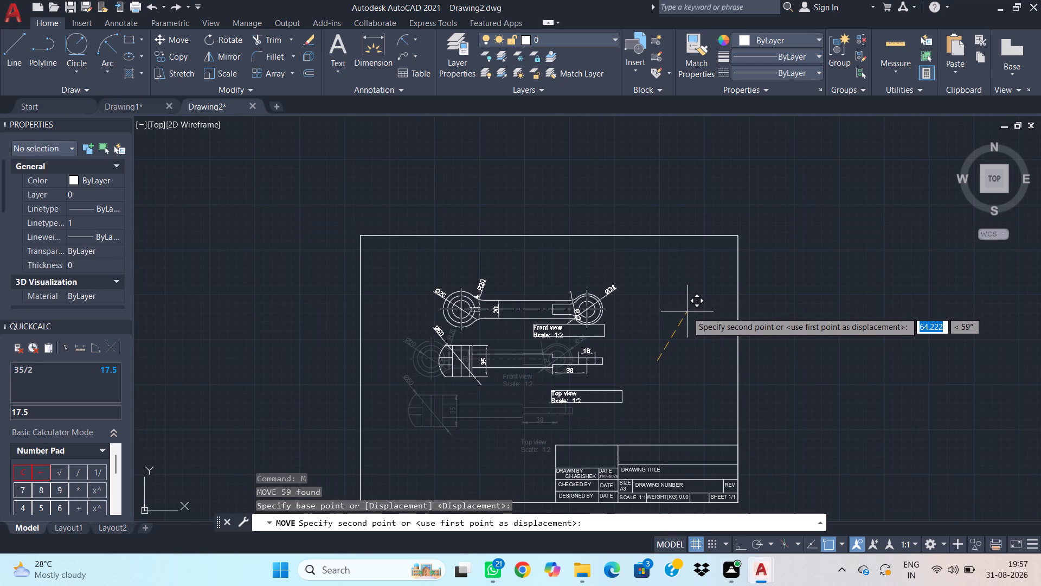
click(694, 315)
scroll(782, 312, down, 1)
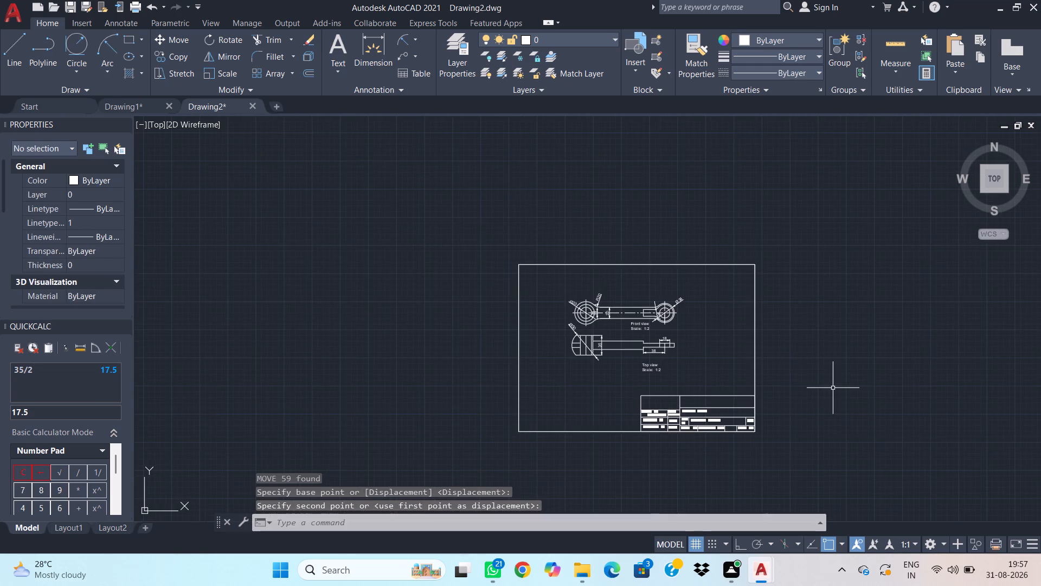
middle_drag(833, 387, 799, 294)
scroll(791, 287, up, 1)
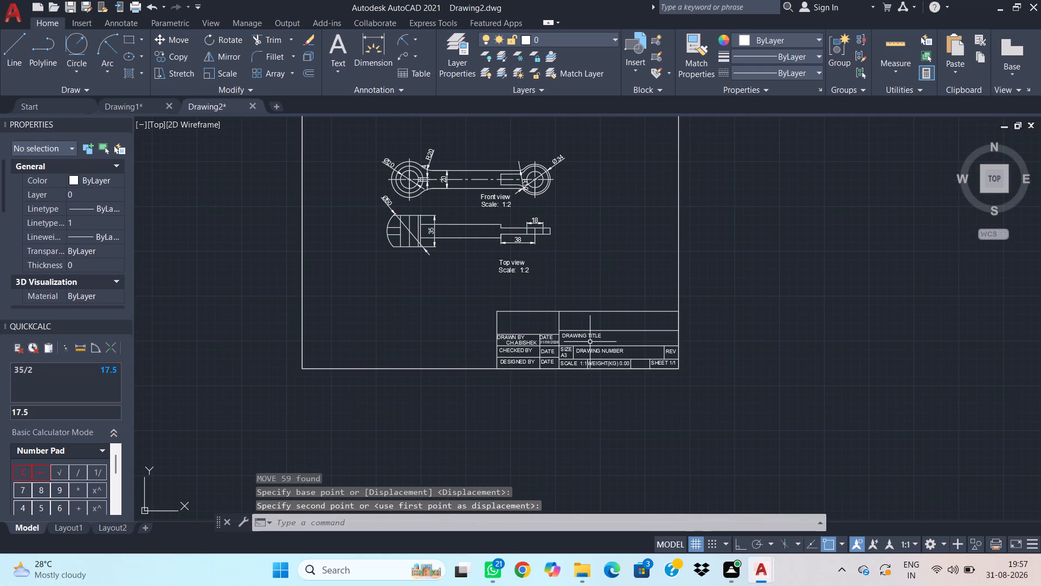
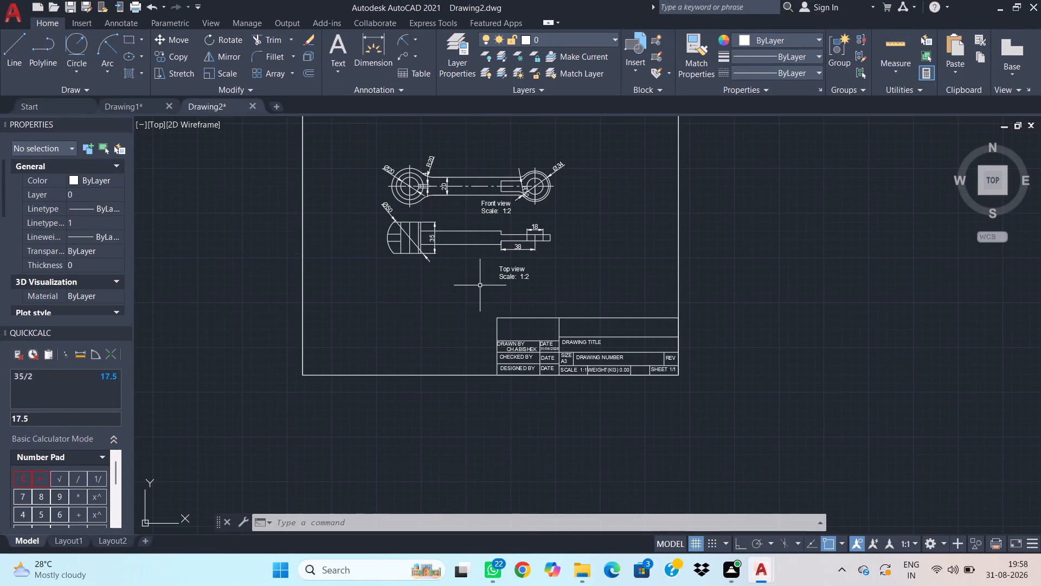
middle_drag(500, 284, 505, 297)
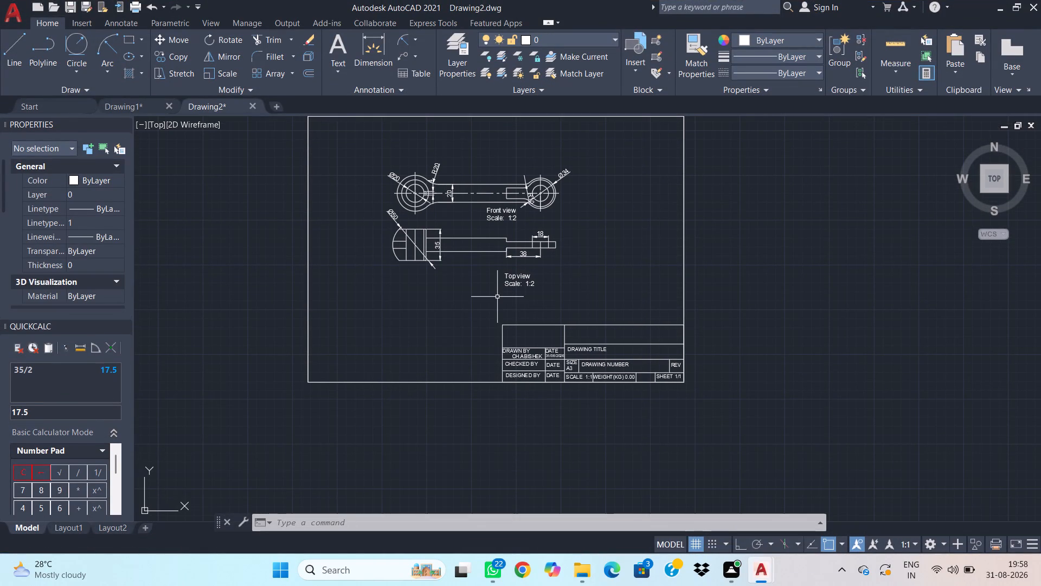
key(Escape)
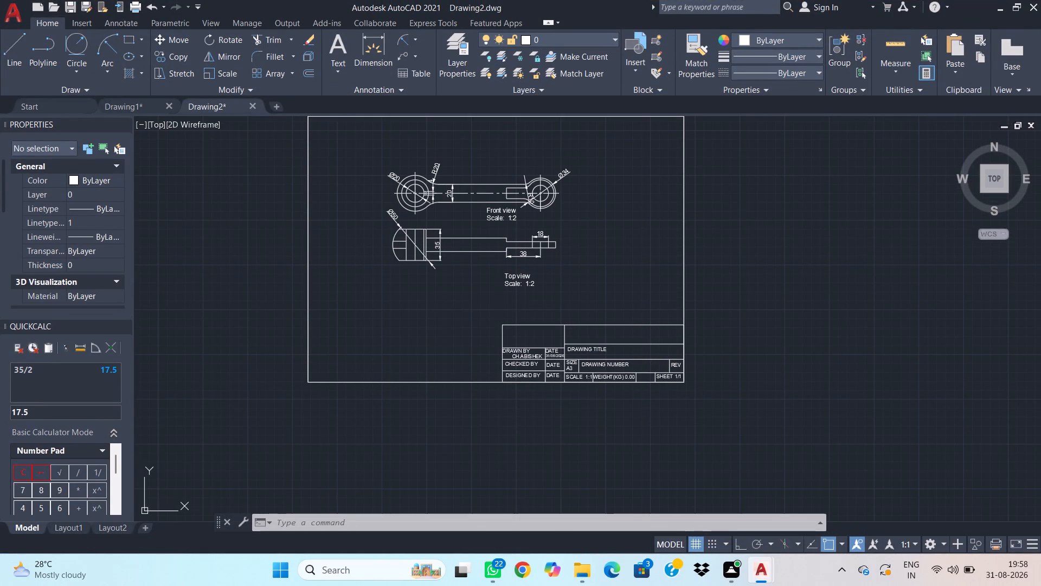
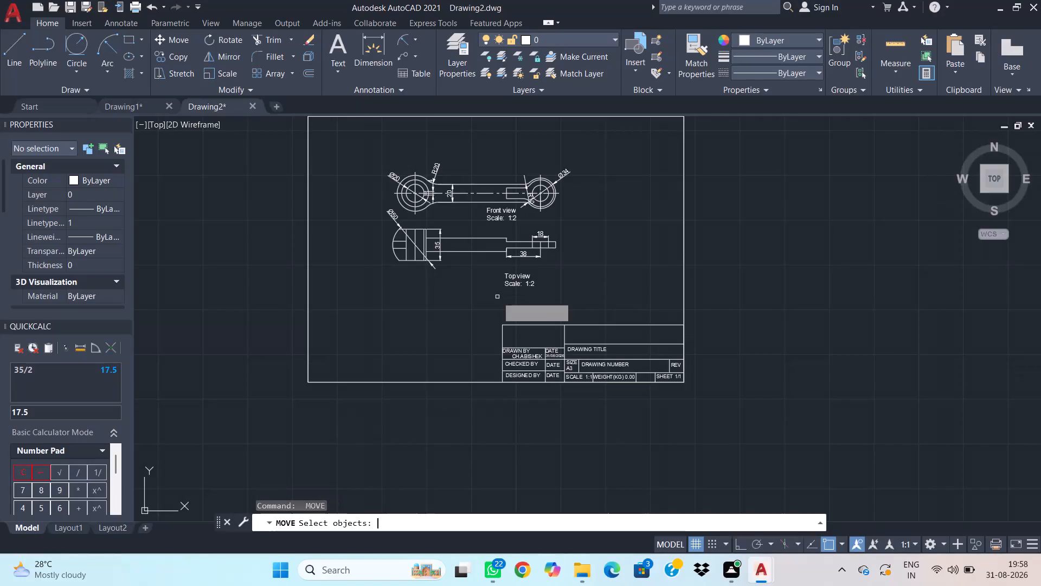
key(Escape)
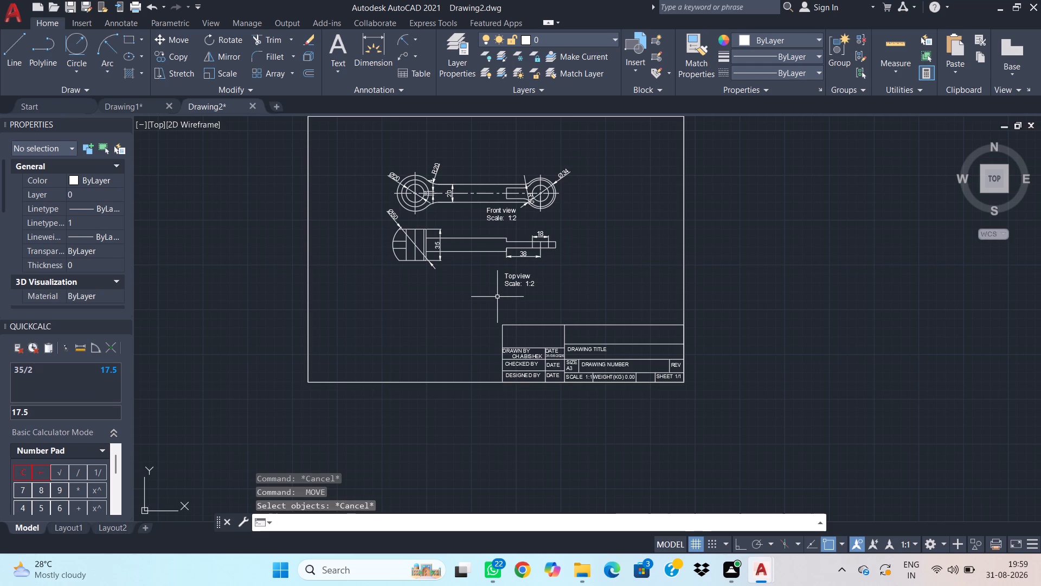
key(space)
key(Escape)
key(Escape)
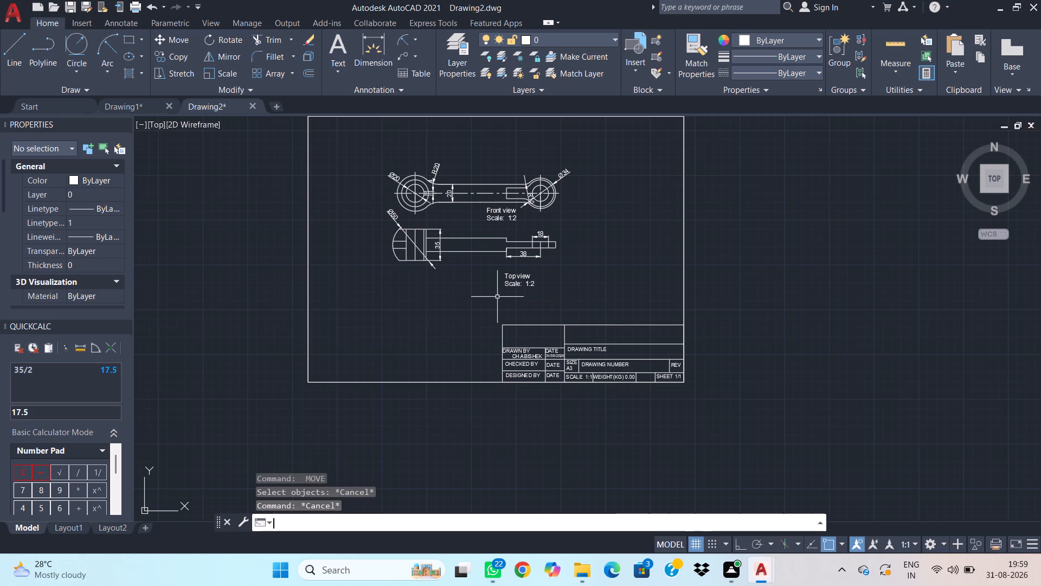
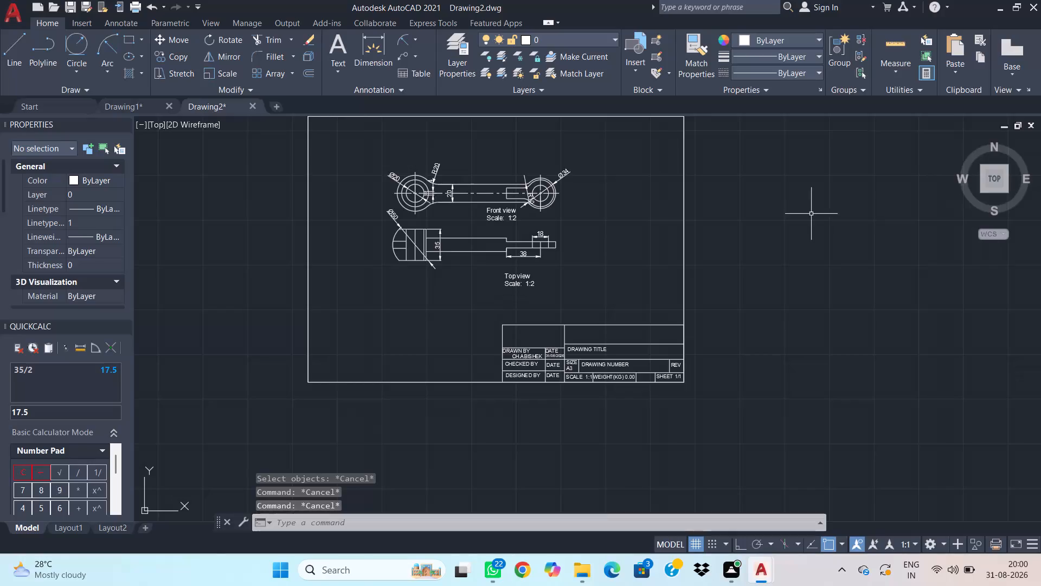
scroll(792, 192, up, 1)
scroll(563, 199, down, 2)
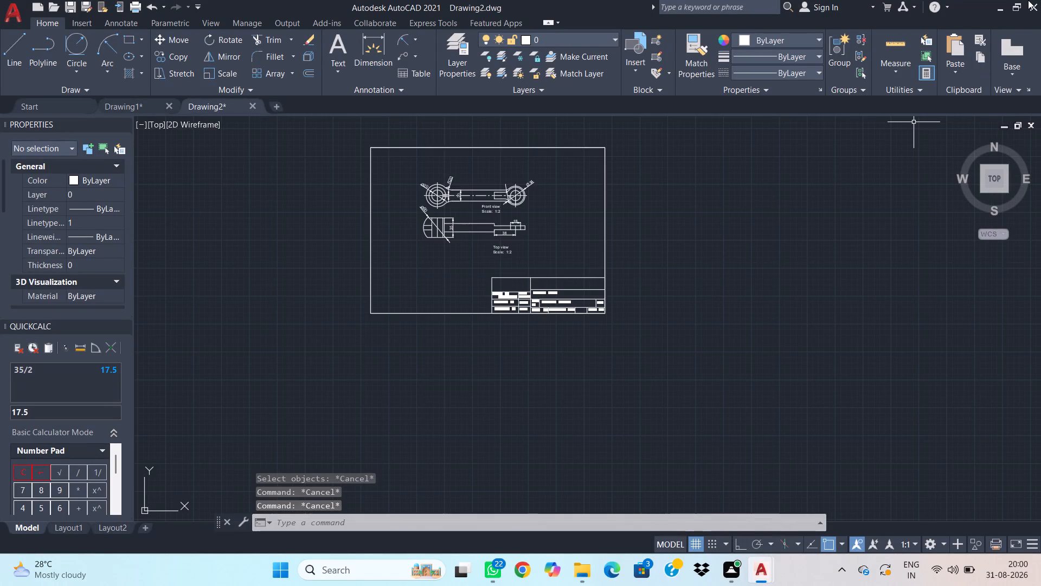
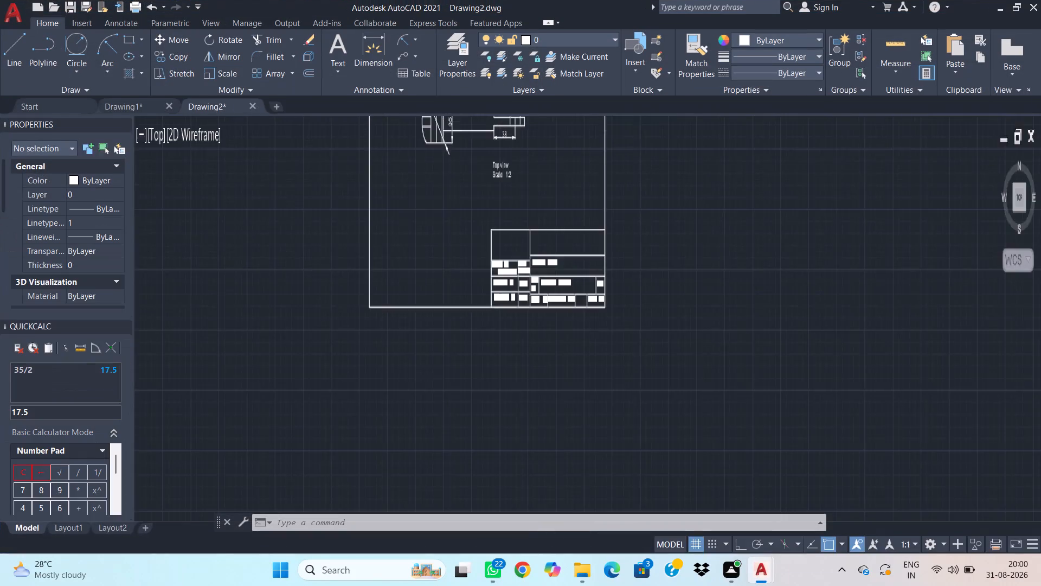
Copy the complete model-space sheet with both views and title block into Layout1, placing it at the layout frame's lower-left corner.
click(63, 541)
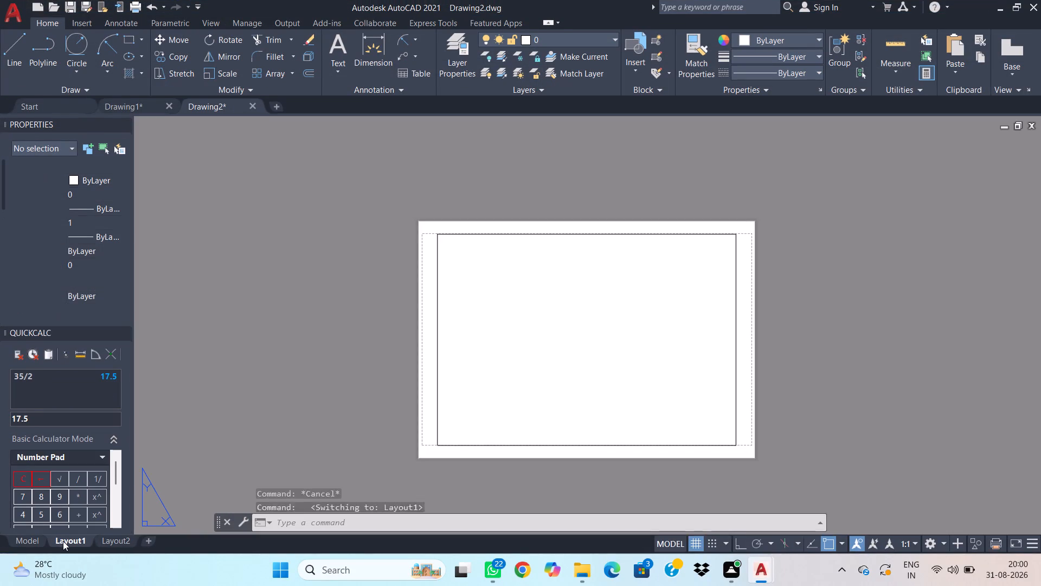
click(24, 539)
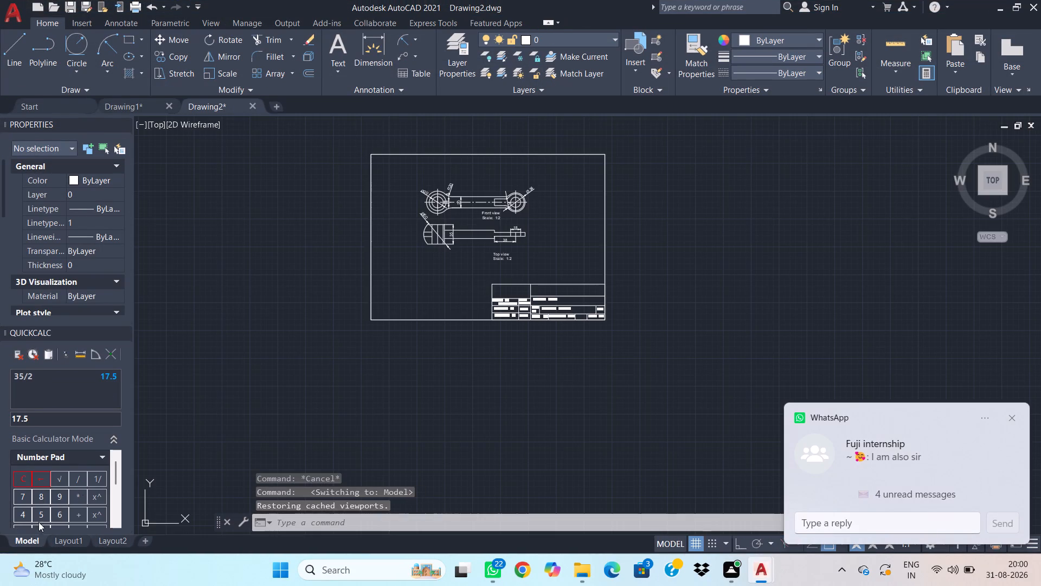
drag(669, 358, 657, 352)
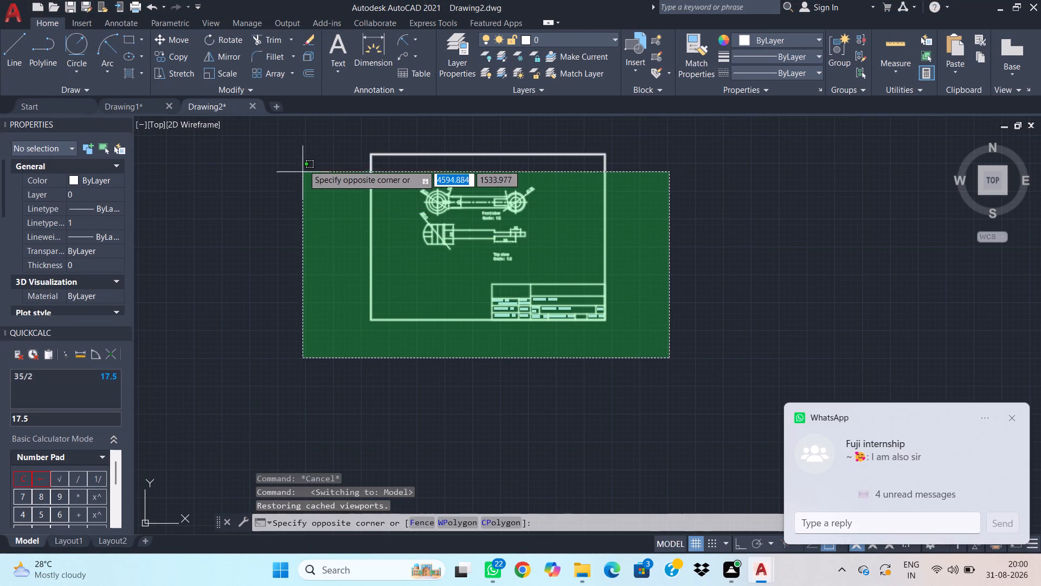
click(304, 136)
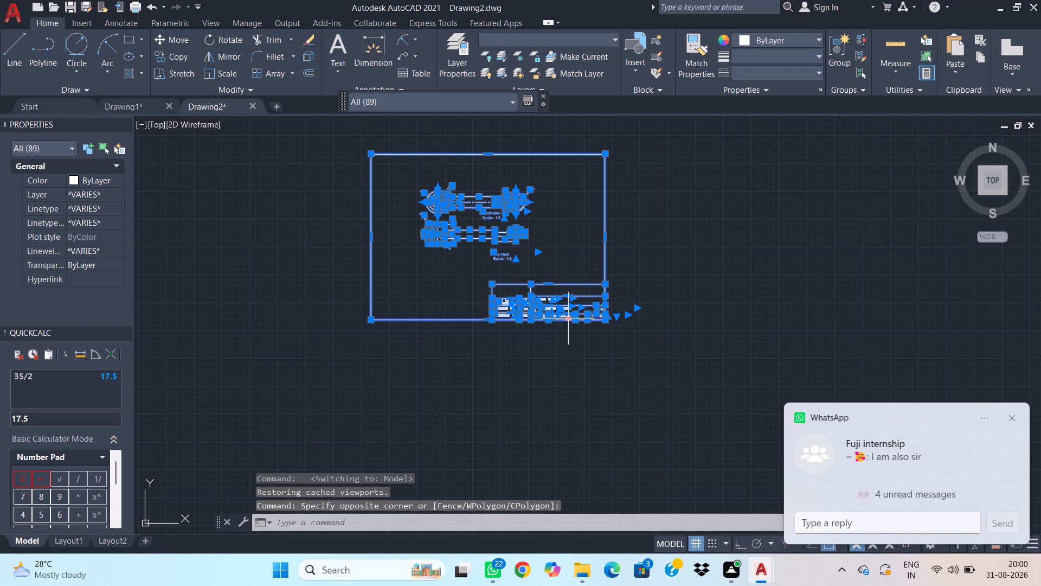
key(ctrl+c)
click(67, 542)
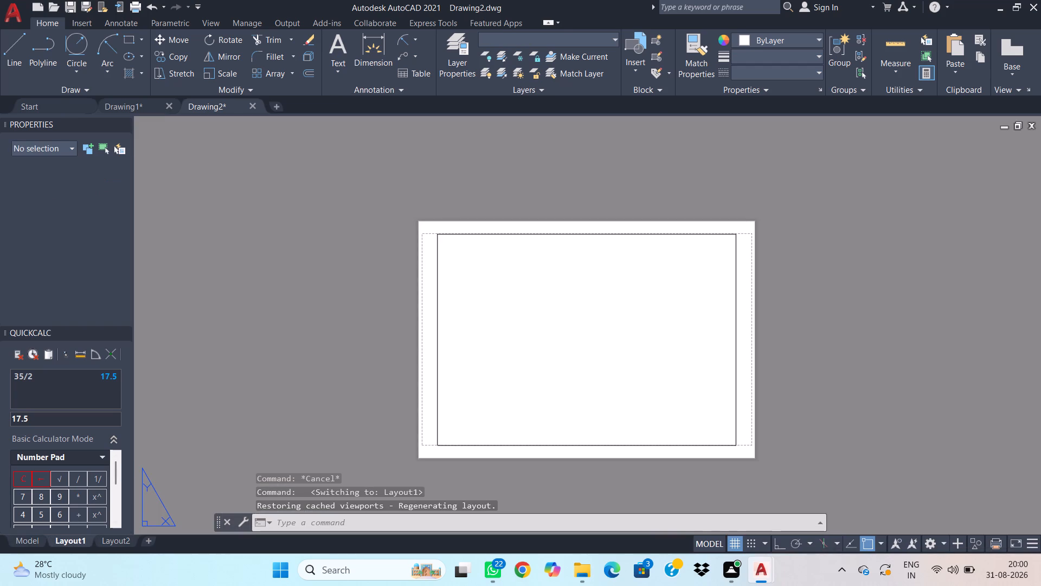
key(ctrl+v)
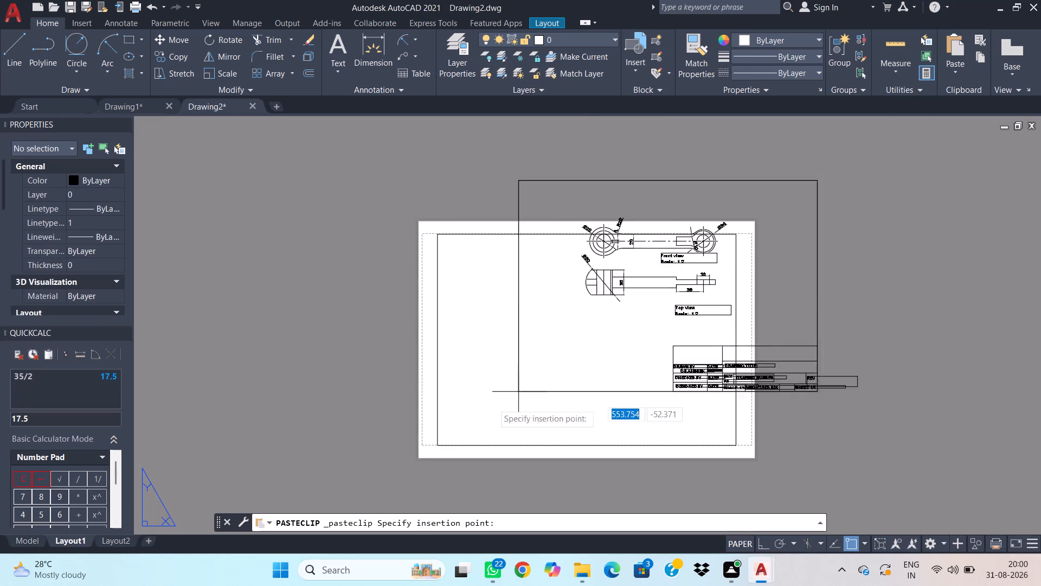
click(435, 449)
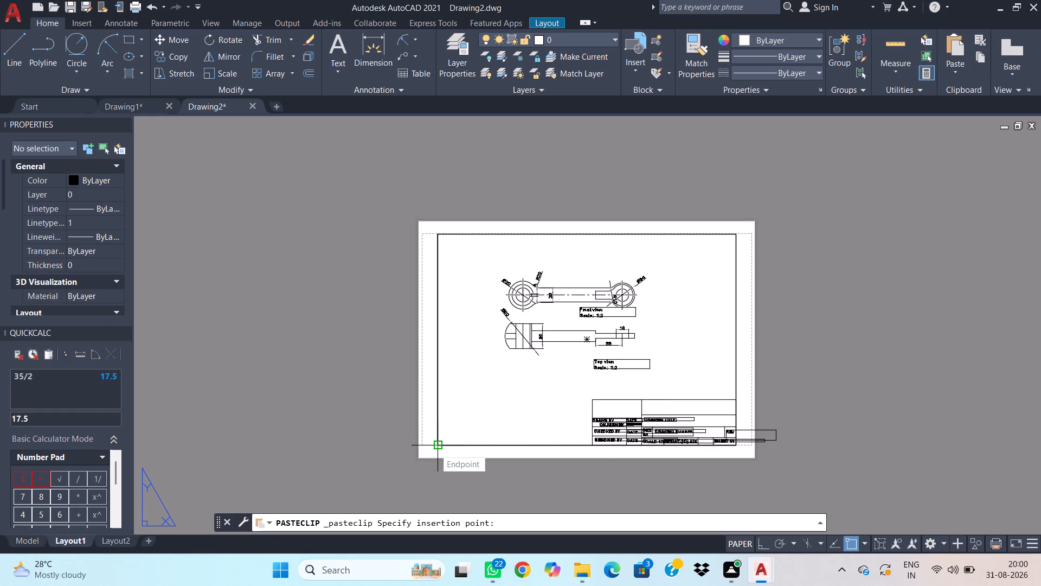
Preview the single-sheet plot of Layout1, then plot it as Drawing2-Layout1.pdf in the drawing files folder.
scroll(629, 409, up, 2)
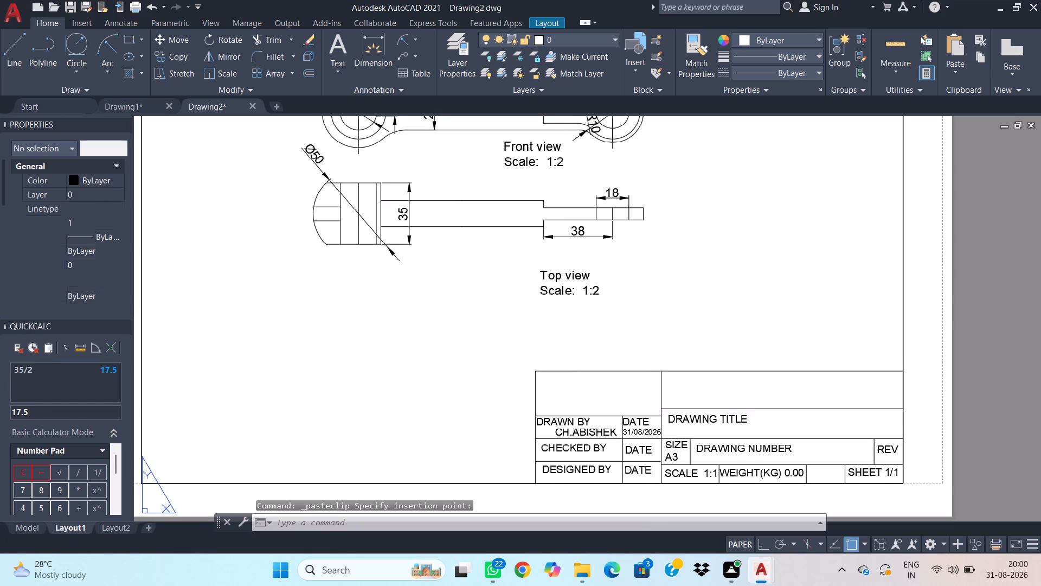
scroll(669, 304, down, 1)
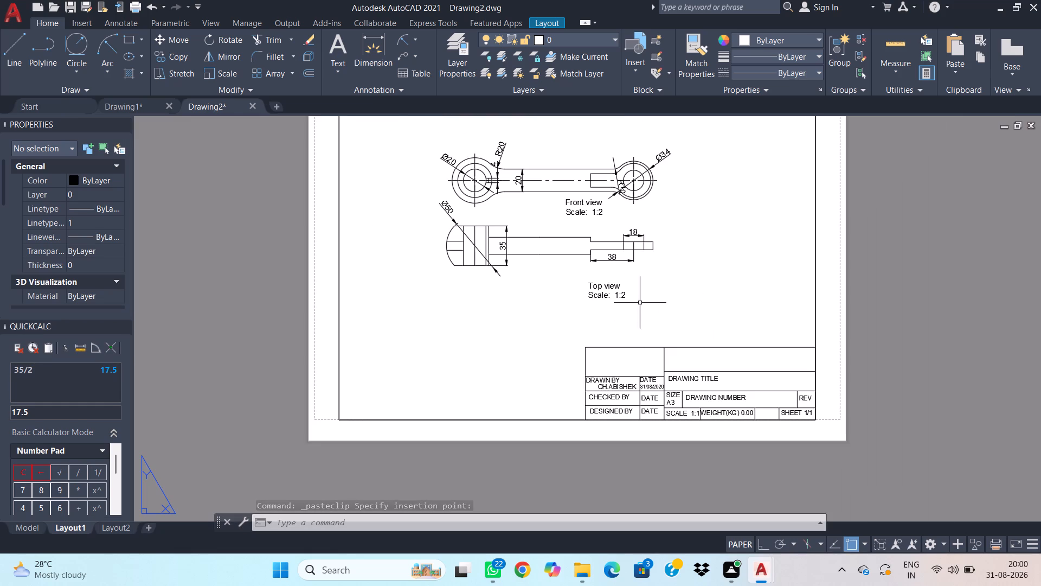
middle_drag(618, 300, 588, 364)
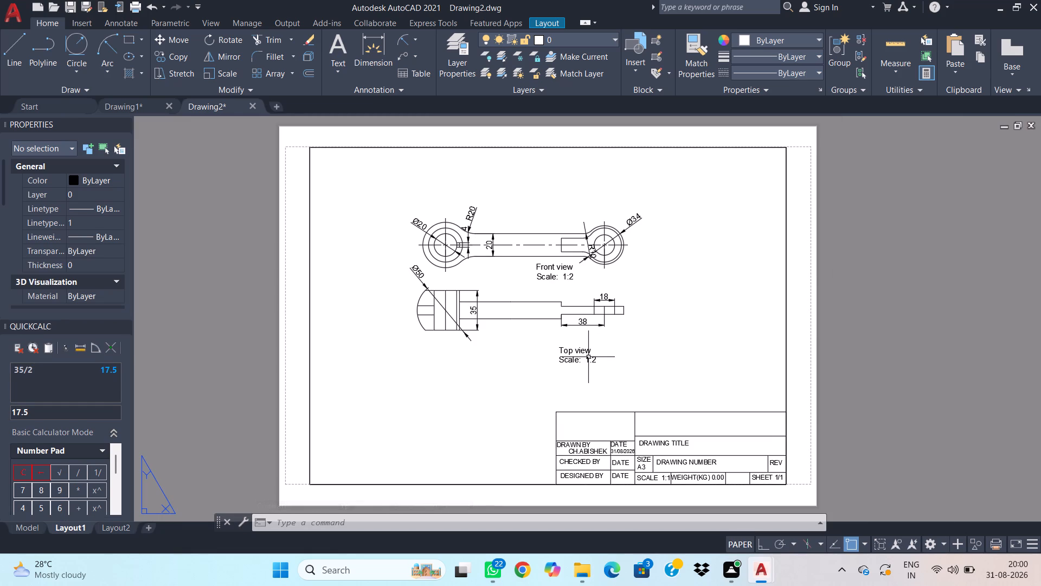
key(ctrl+p)
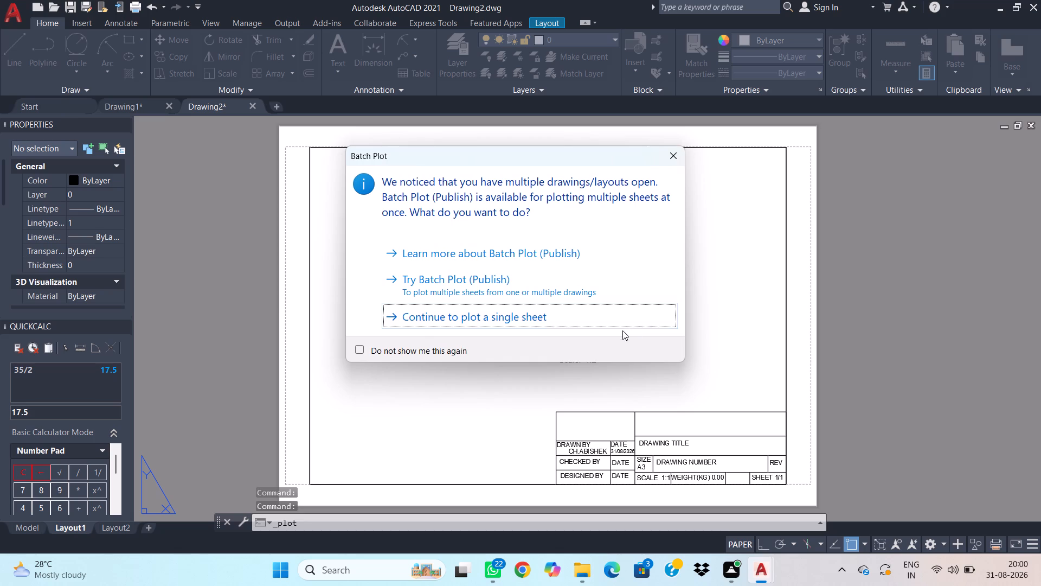
click(618, 316)
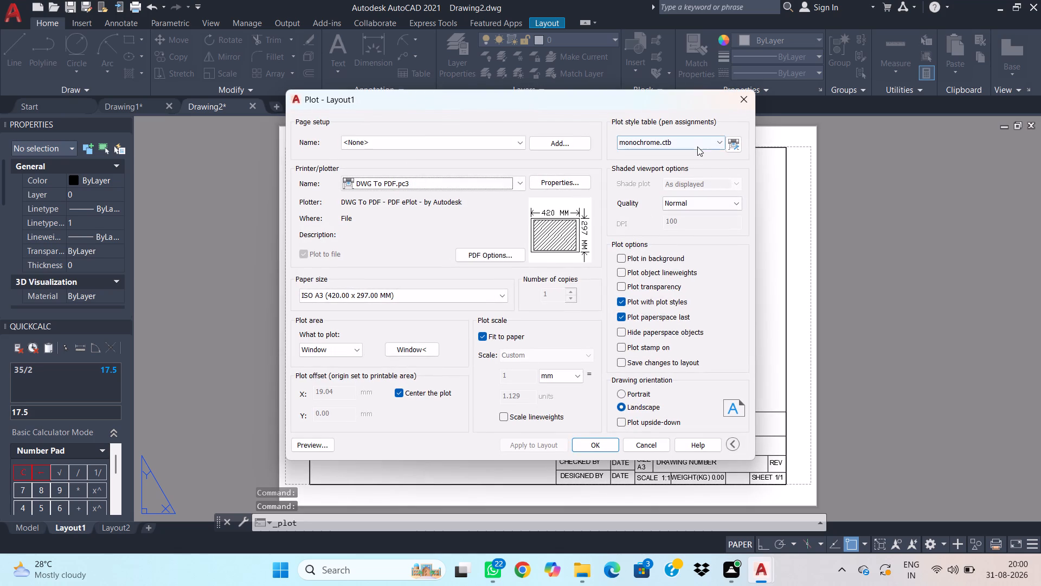
click(327, 447)
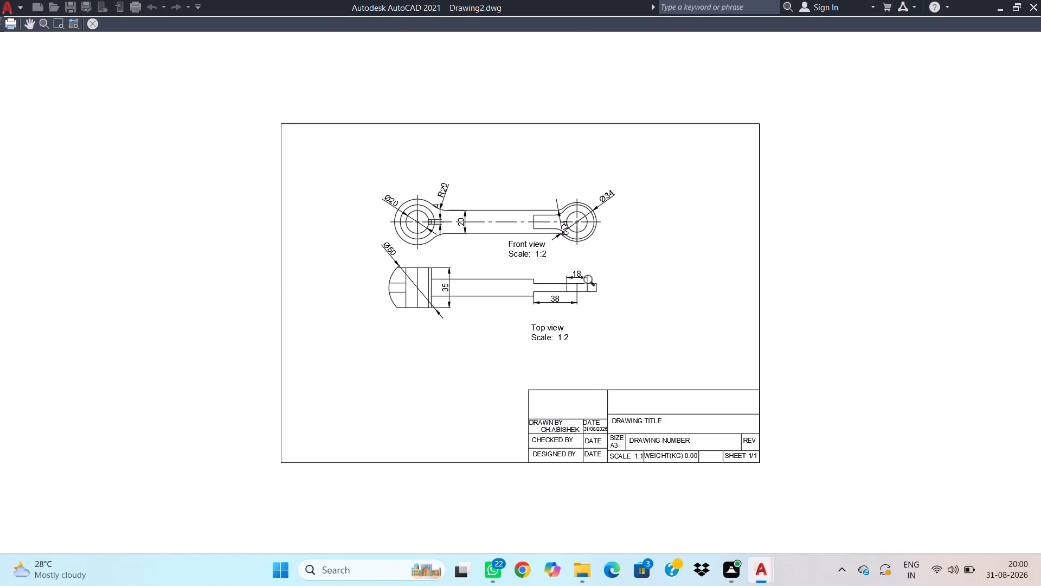
click(88, 25)
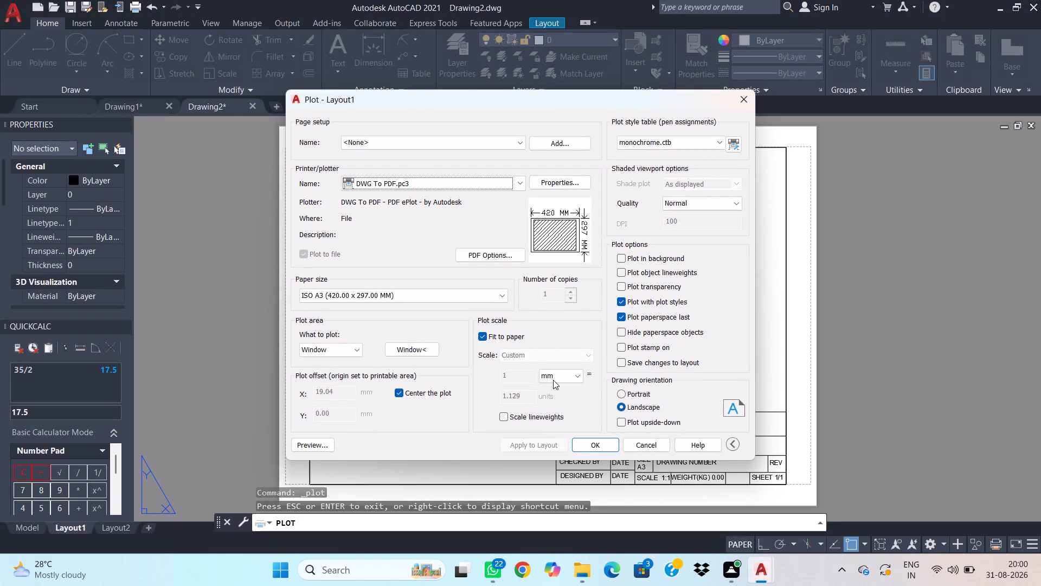
click(594, 441)
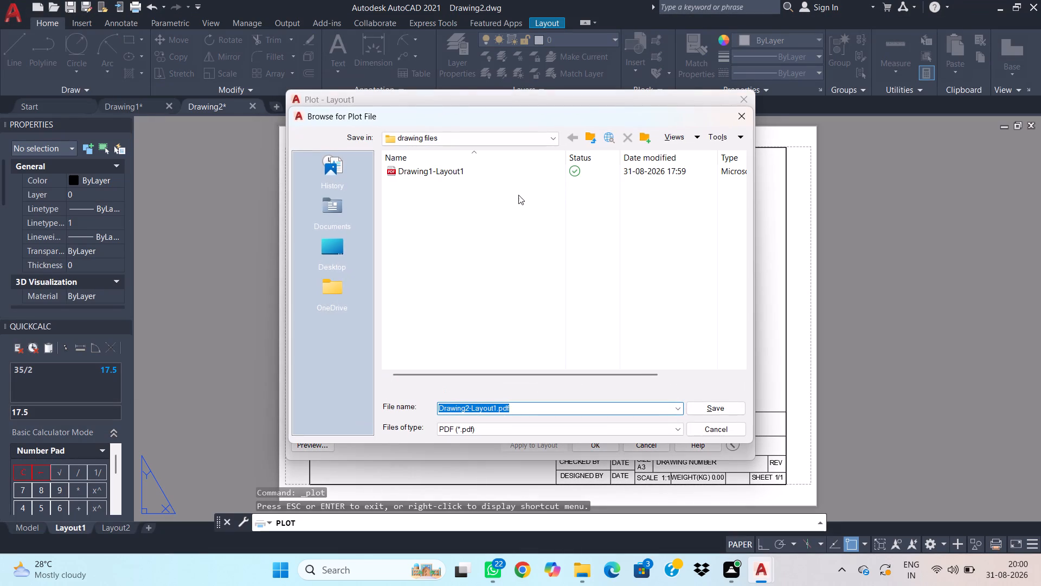
click(725, 410)
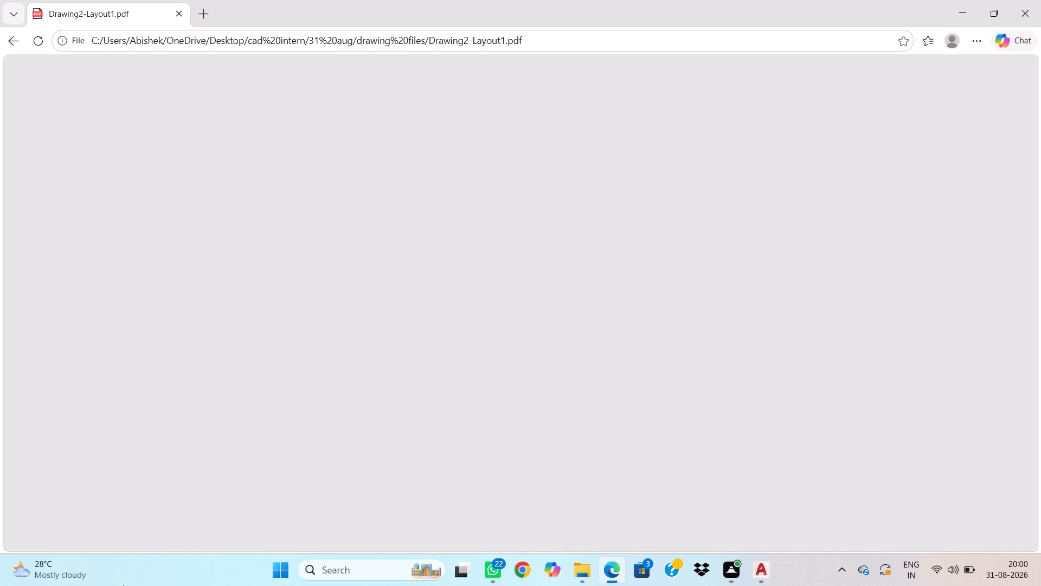
click(962, 1)
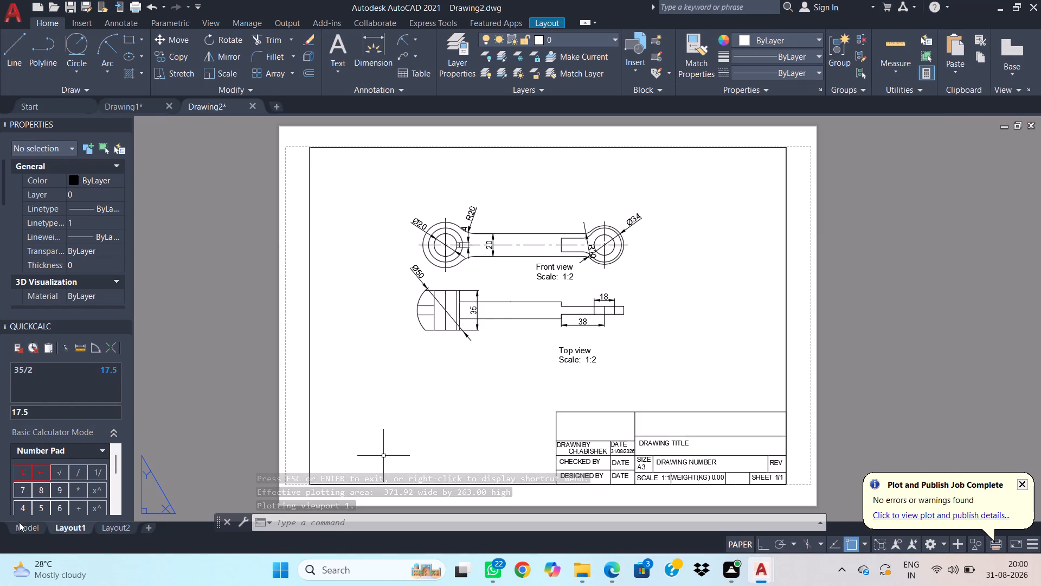
Return to model space and save the drawing as Drawing2.dwg in the drawing files folder under cad intern, 31 aug.
click(22, 523)
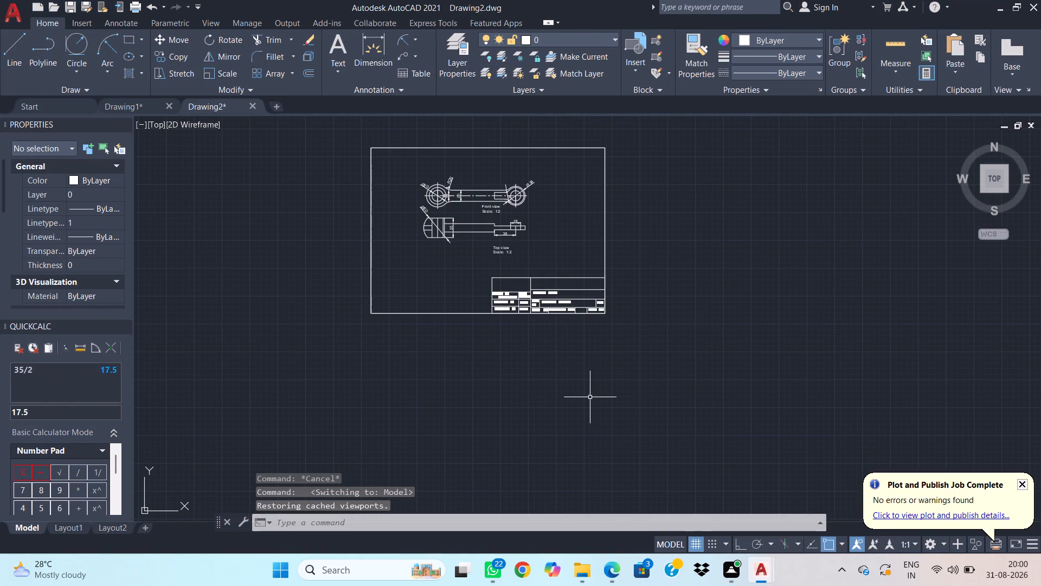
key(ctrl+s)
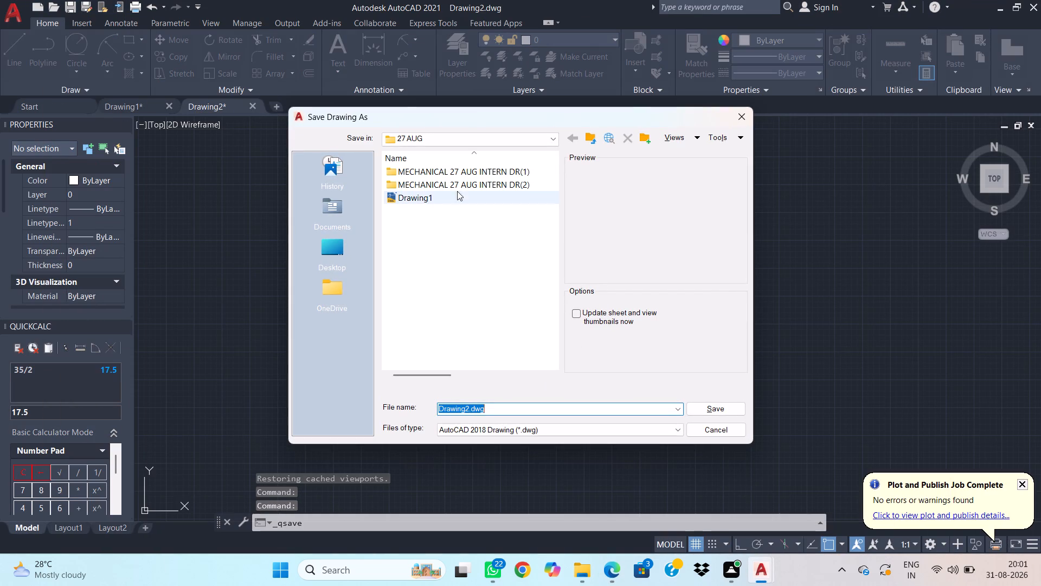
click(446, 136)
scroll(460, 361, down, 3)
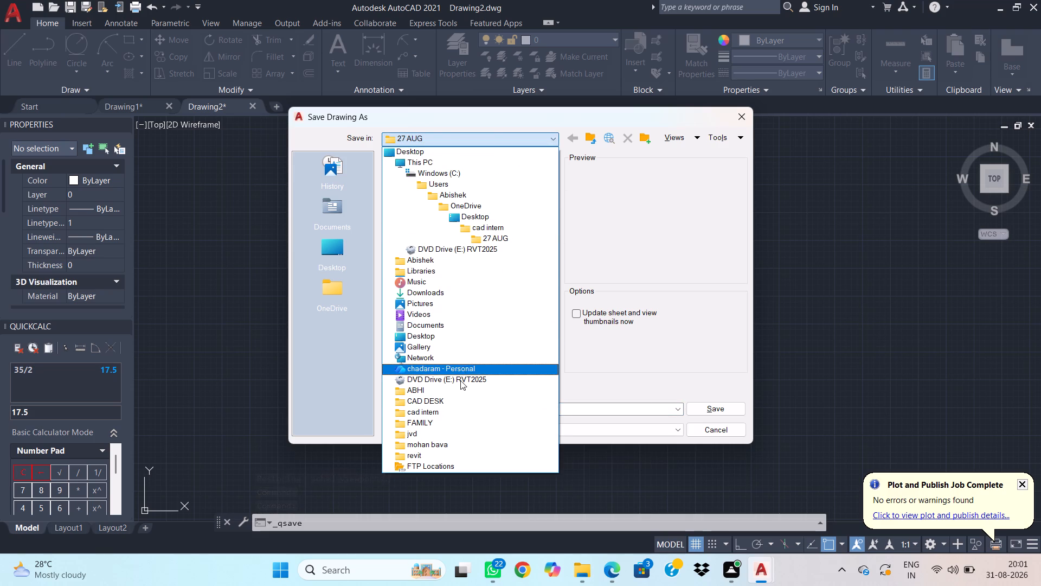
scroll(460, 380, down, 1)
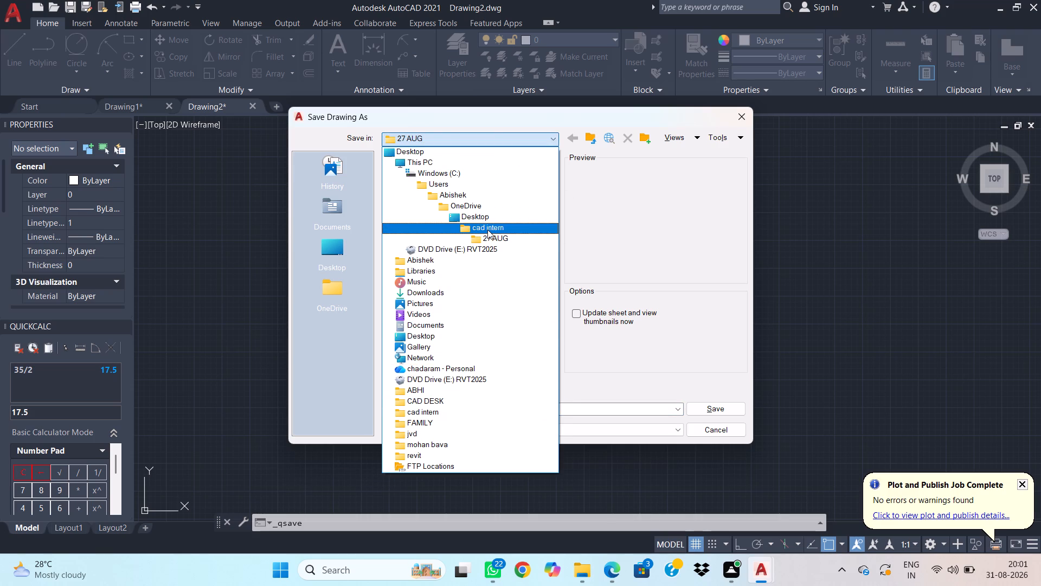
click(487, 230)
double_click(461, 216)
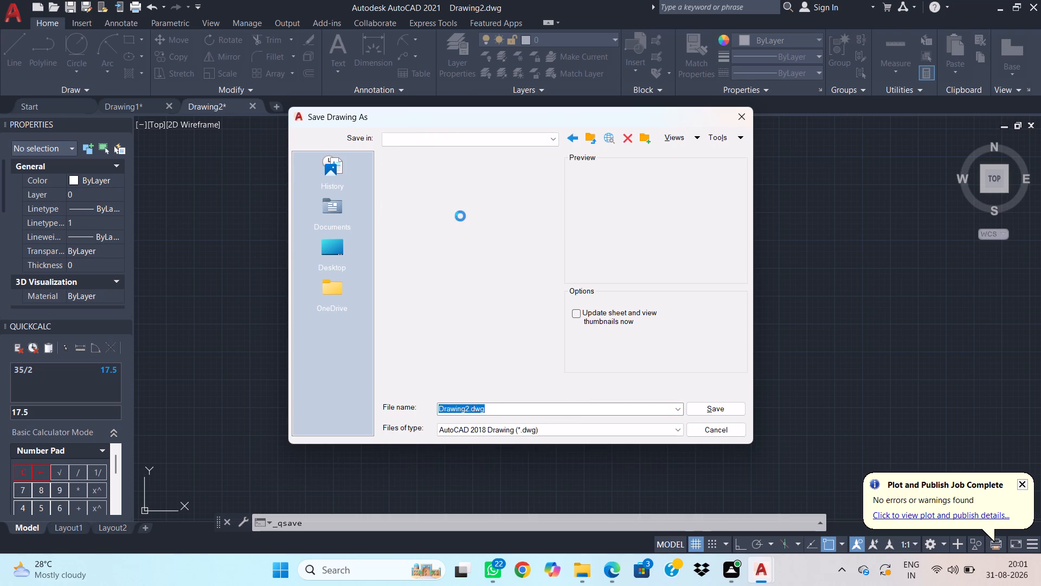
double_click(456, 172)
click(722, 409)
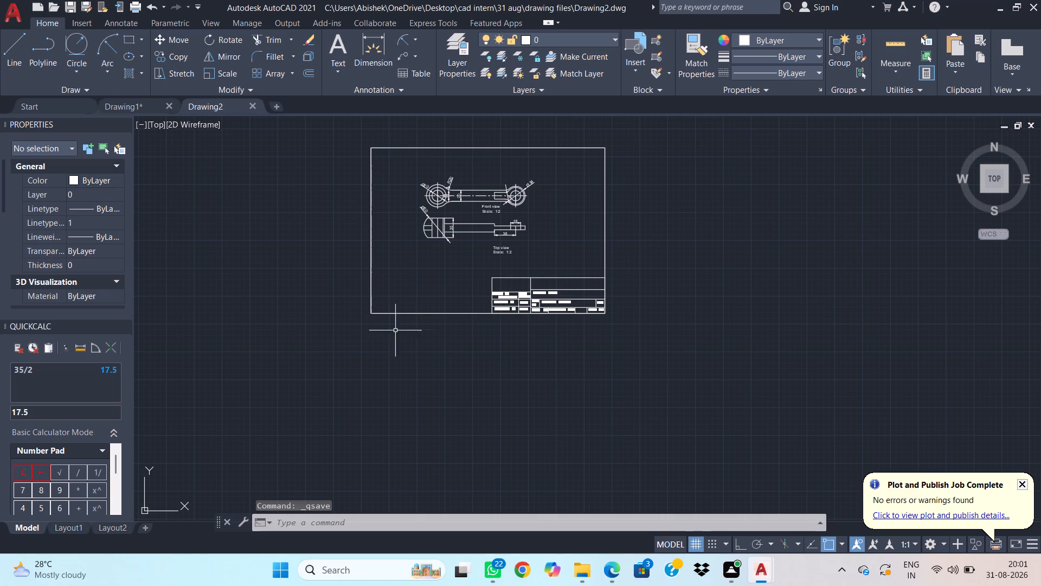
Create a new blank drawing.
click(275, 109)
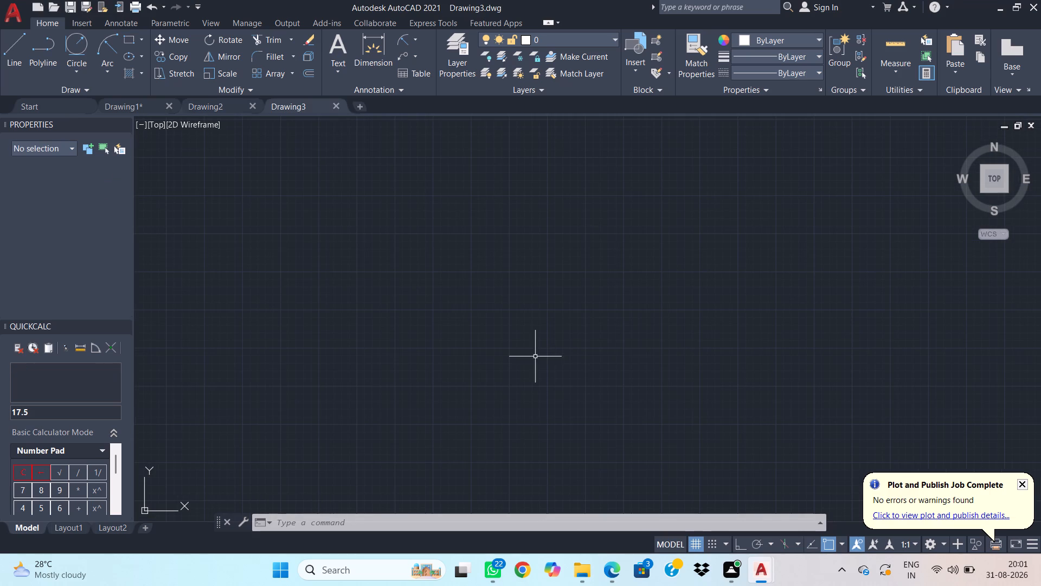
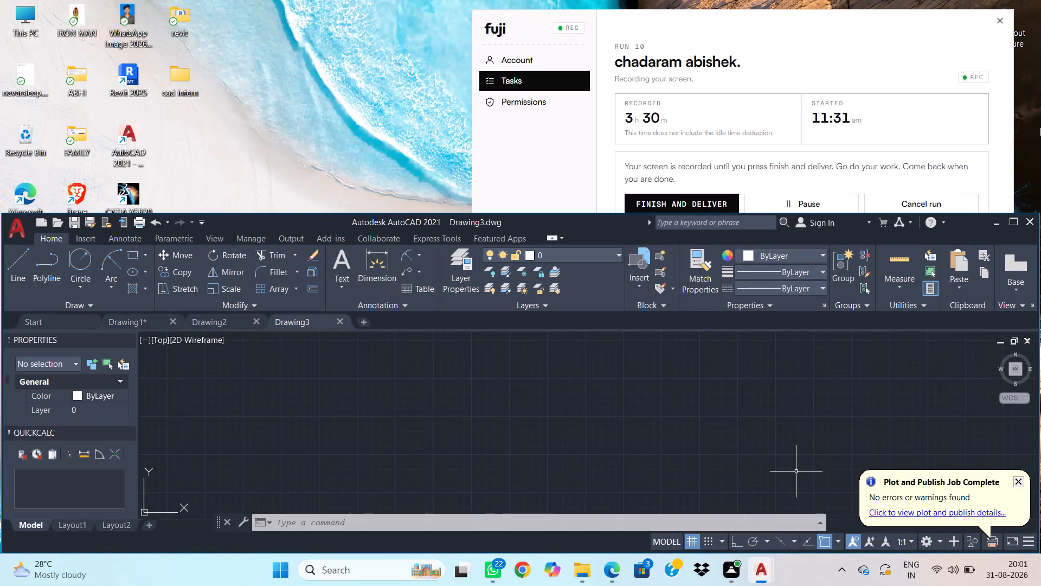
Maximize the application window holding the blank Drawing3.
click(1010, 224)
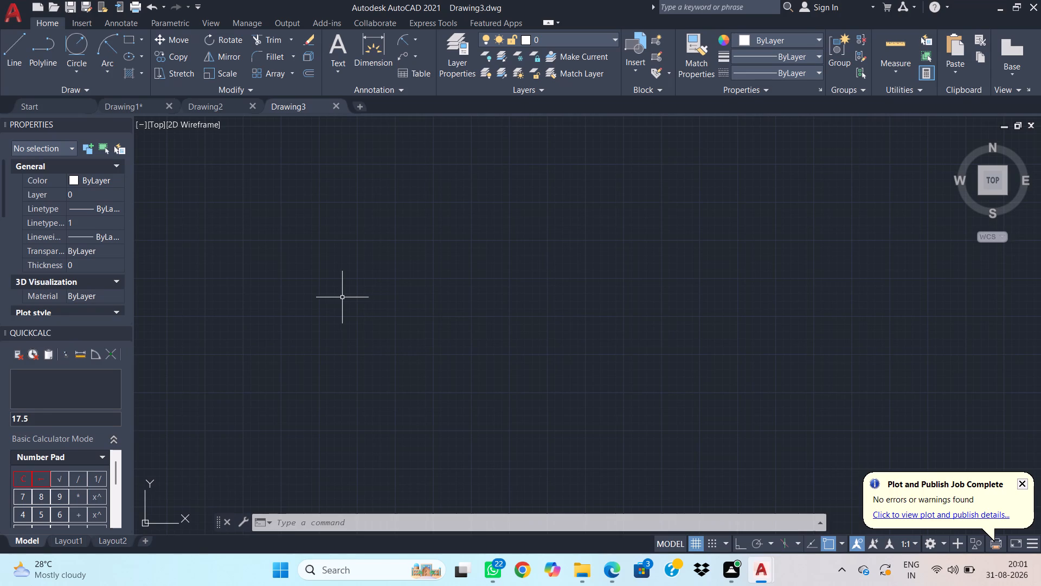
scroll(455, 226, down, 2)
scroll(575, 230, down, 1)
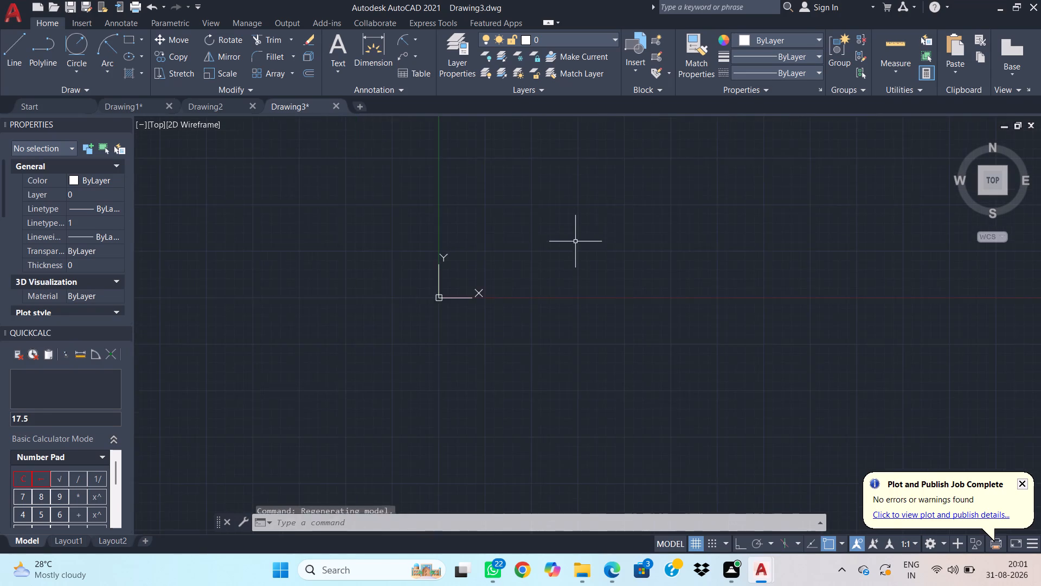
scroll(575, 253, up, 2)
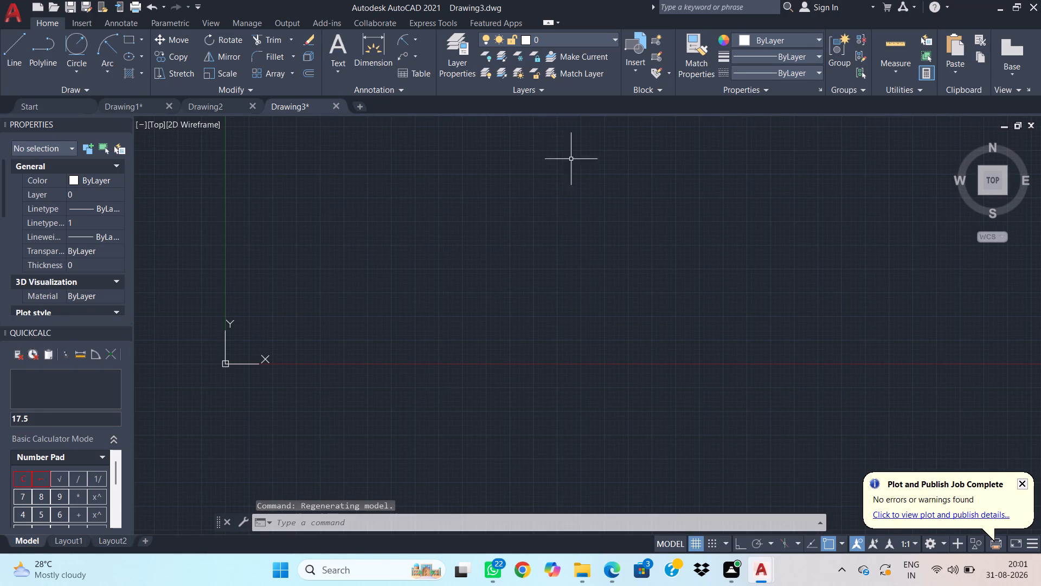
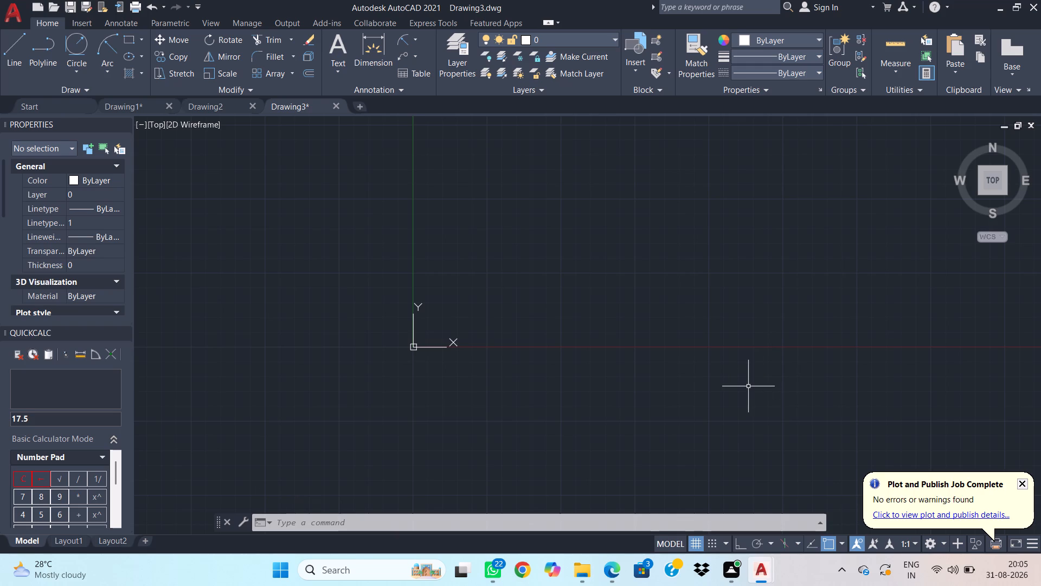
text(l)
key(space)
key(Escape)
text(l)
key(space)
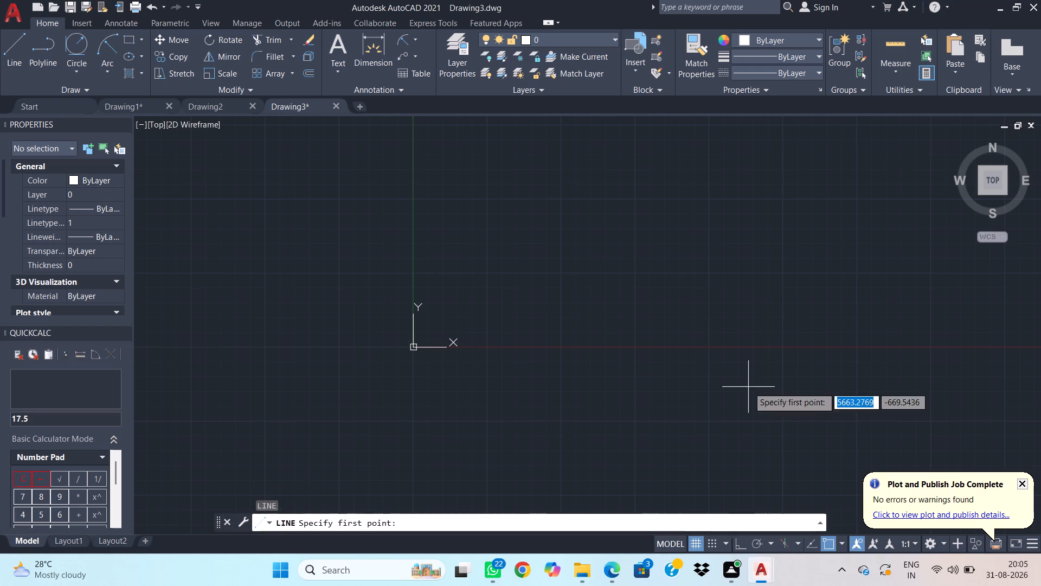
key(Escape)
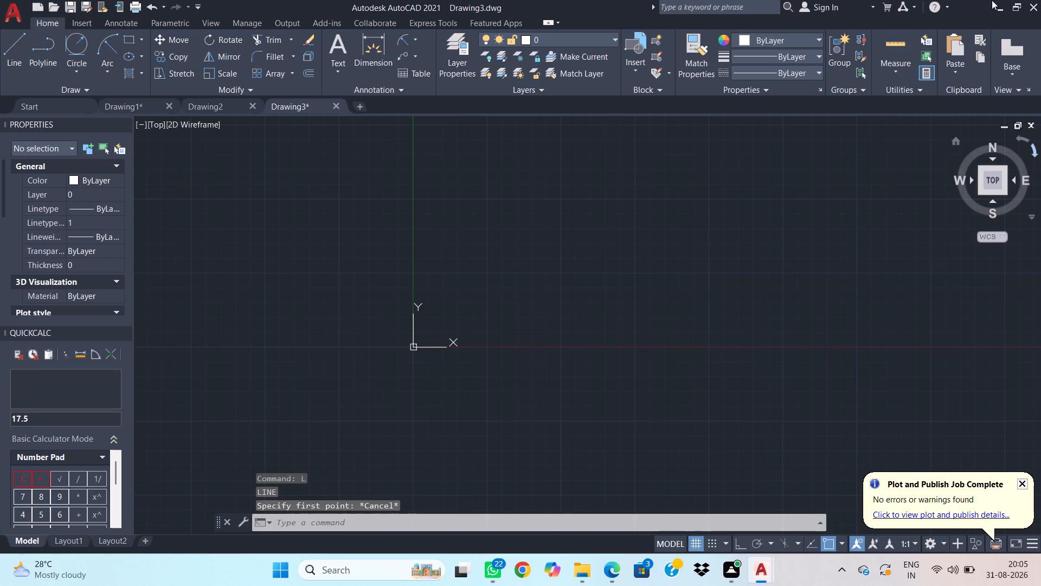
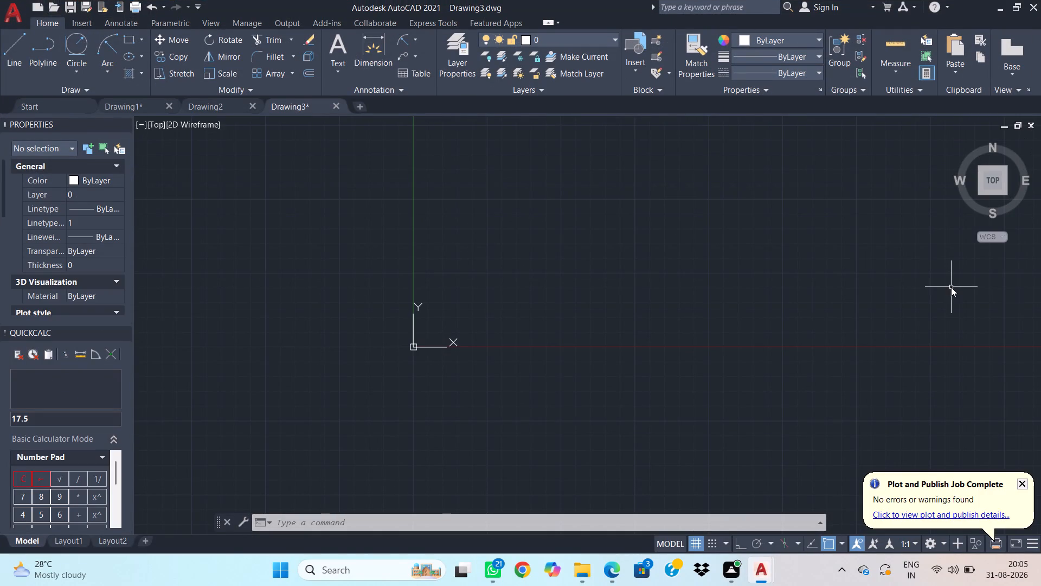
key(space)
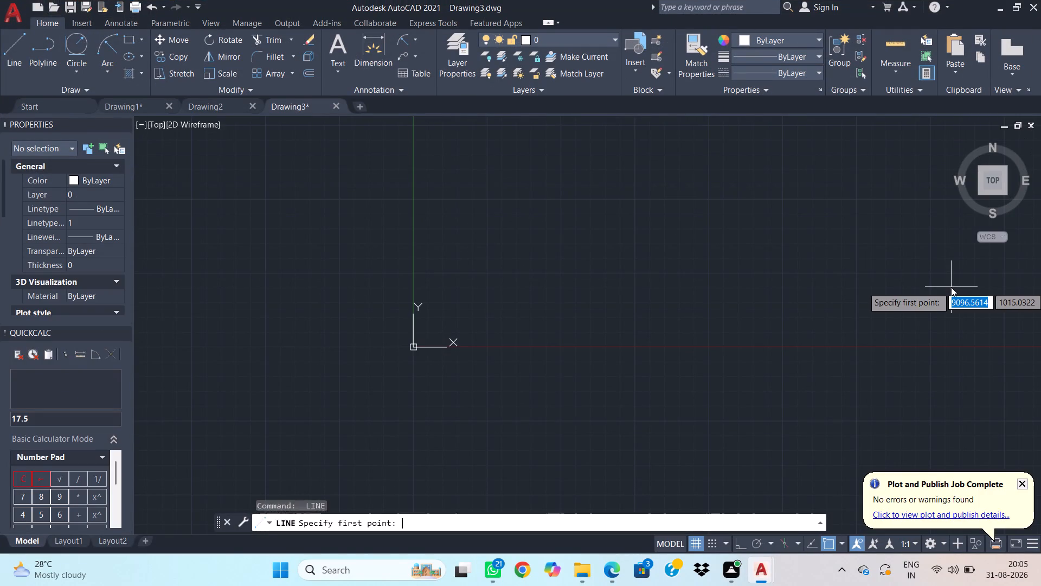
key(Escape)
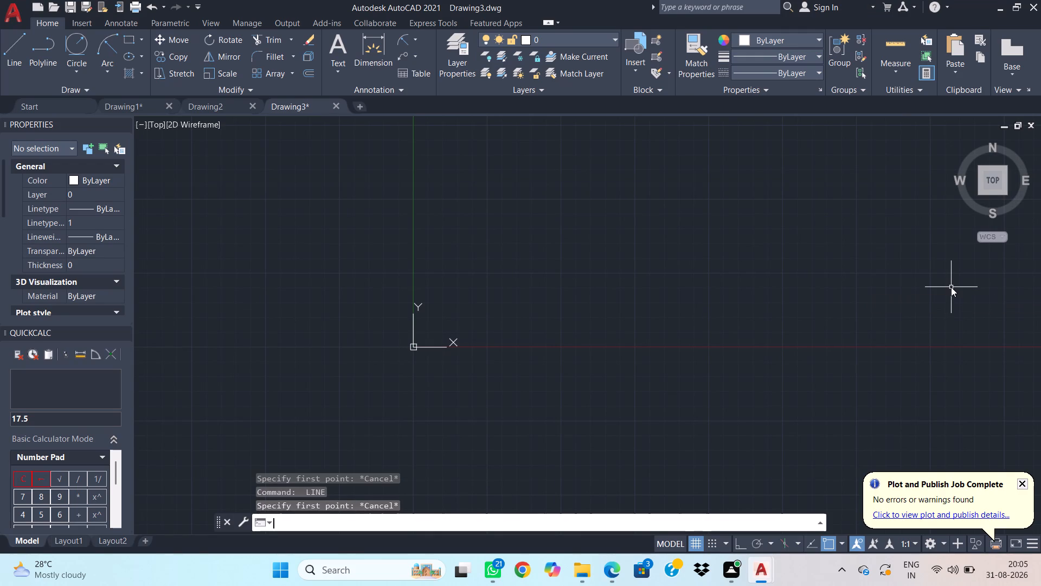
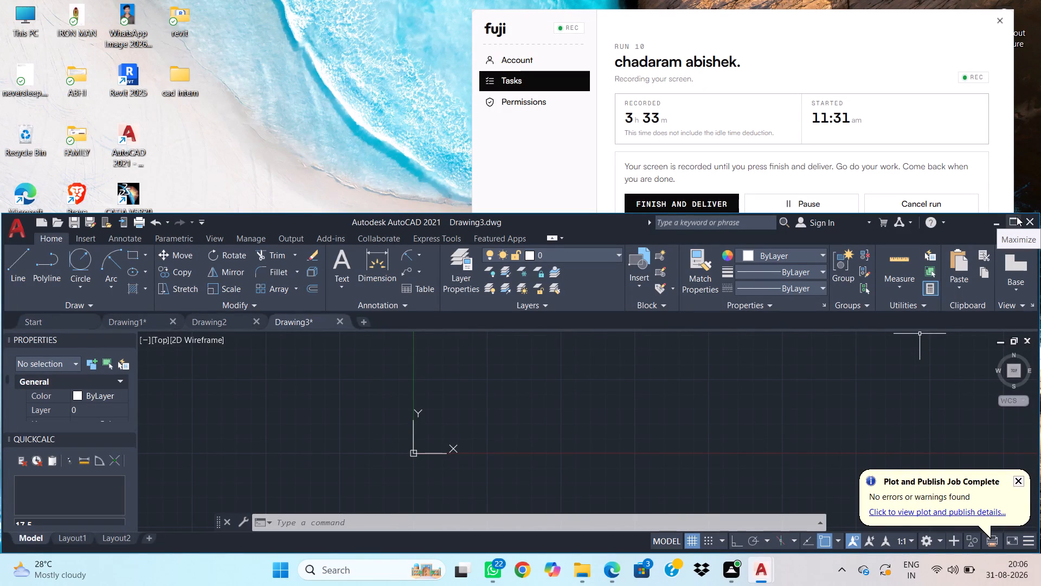
Maximize the application window showing the blank Drawing3 and clear any active command.
click(1017, 216)
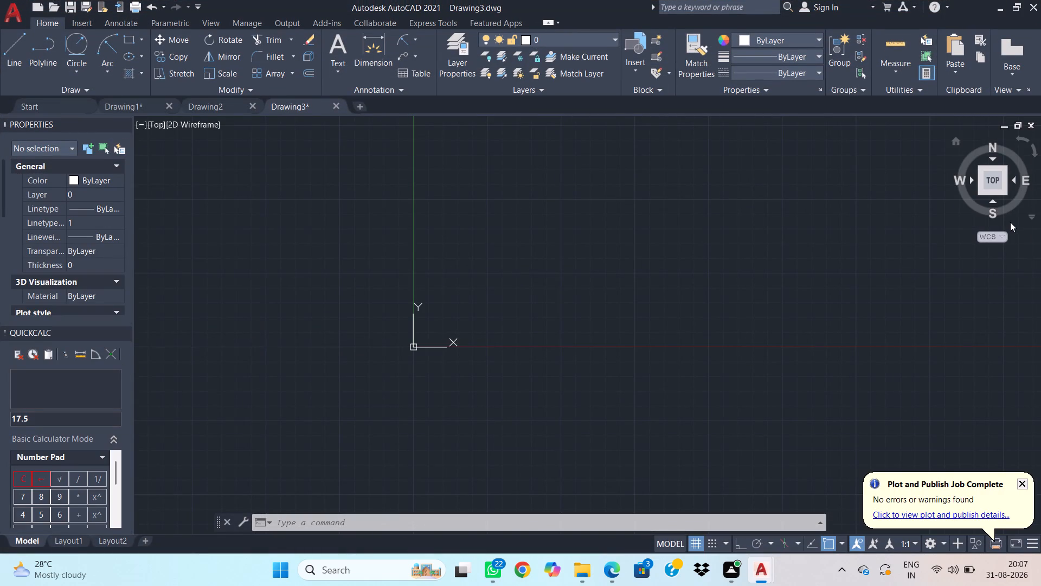
key(Escape)
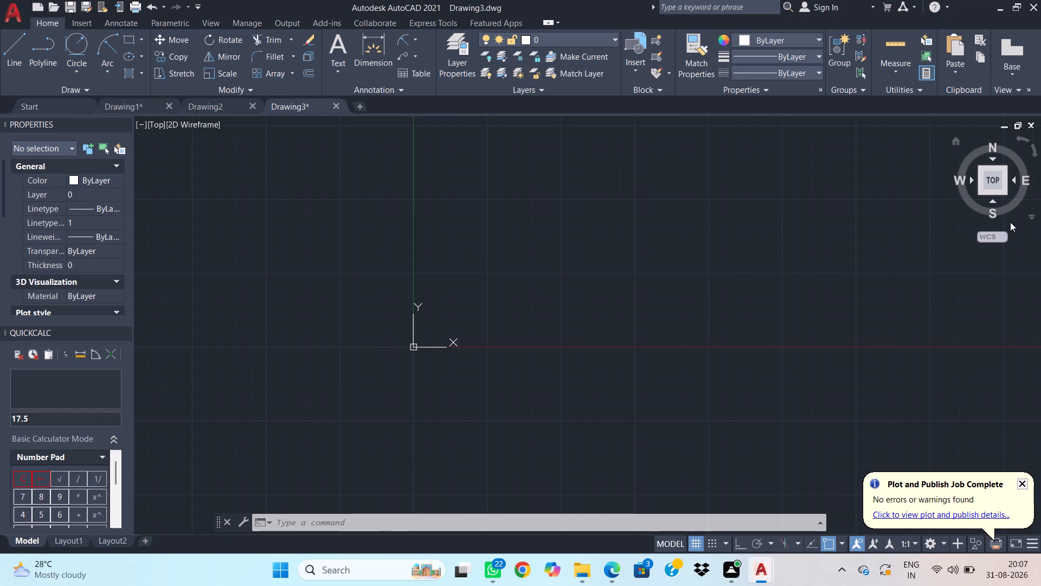
key(Escape)
key(Escape)
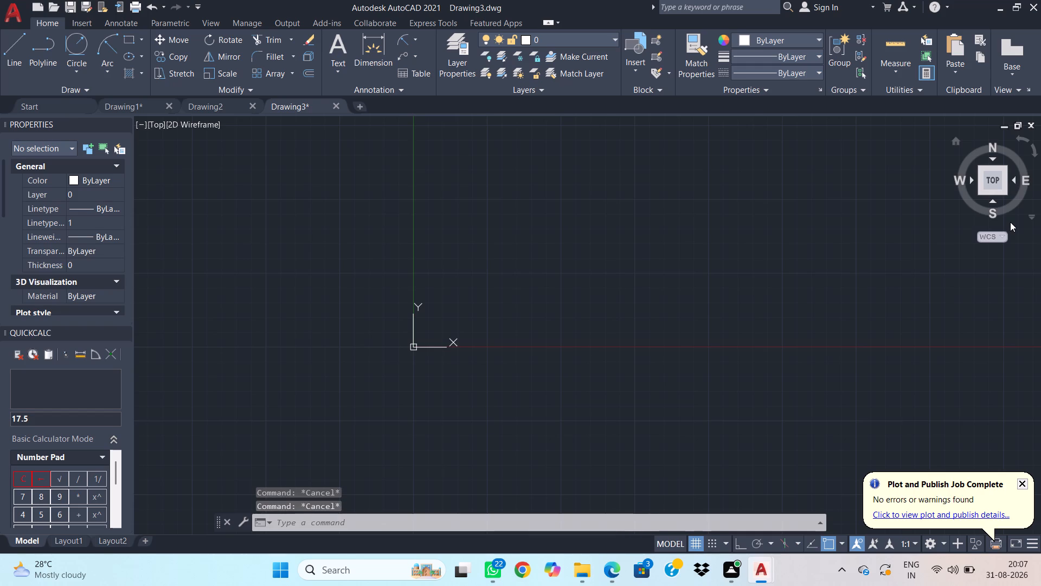
key(Escape)
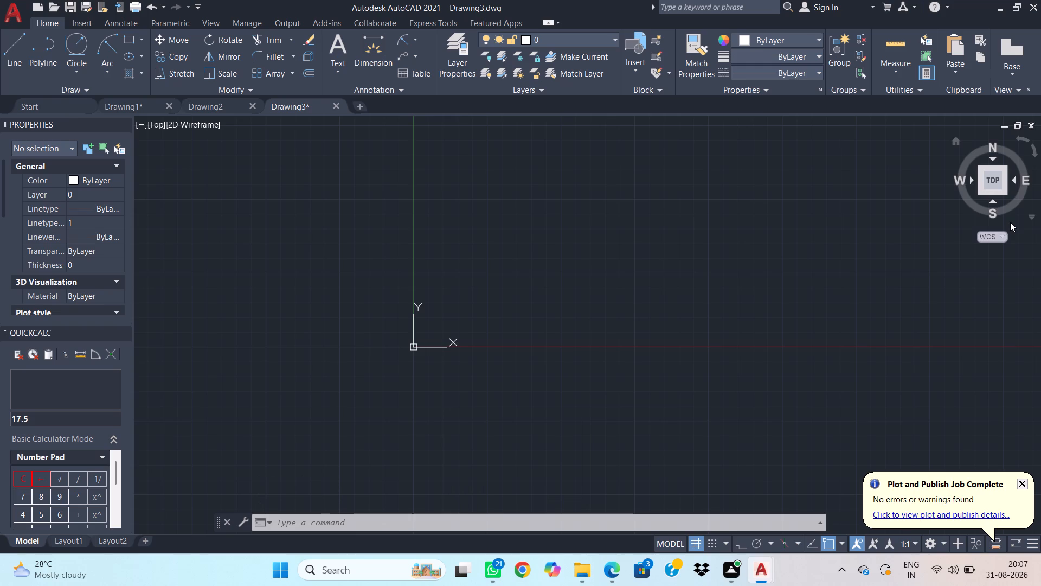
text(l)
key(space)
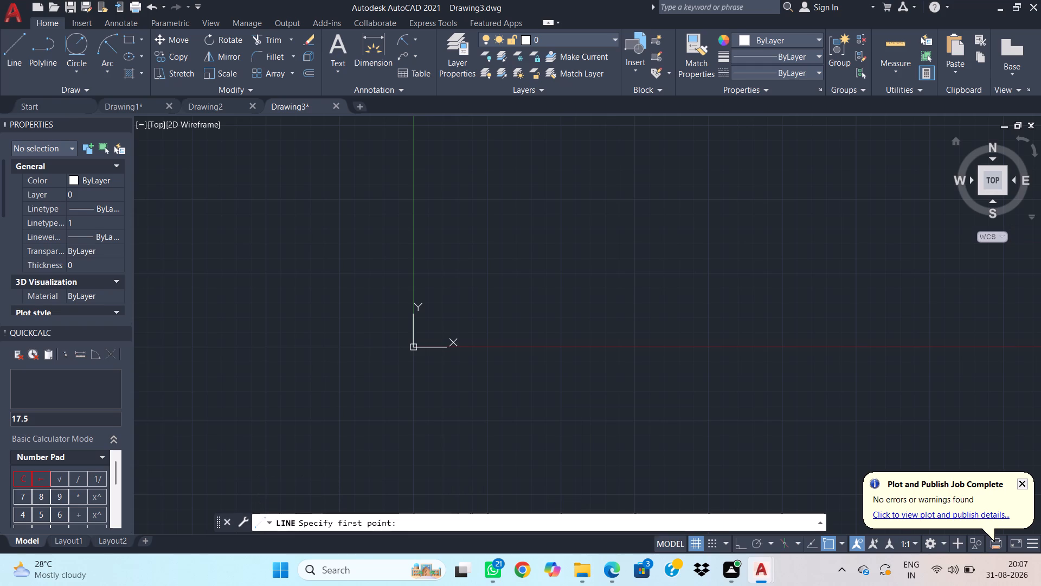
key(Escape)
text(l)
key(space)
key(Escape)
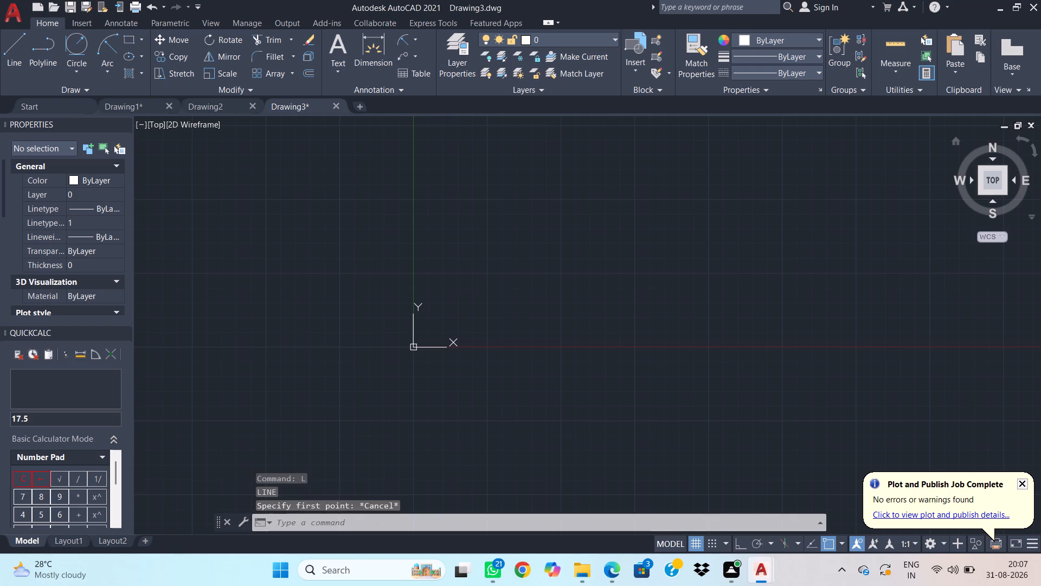
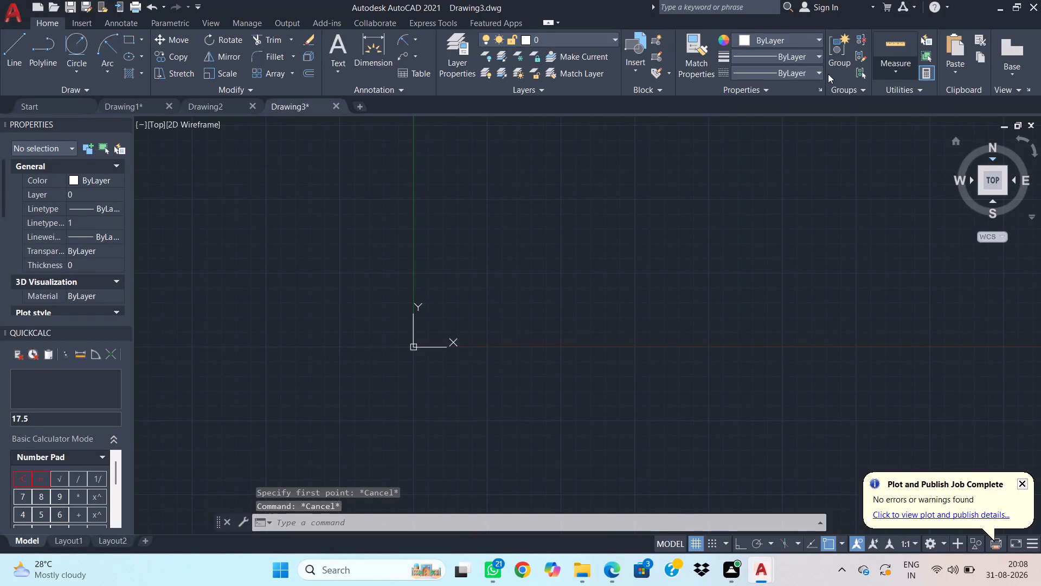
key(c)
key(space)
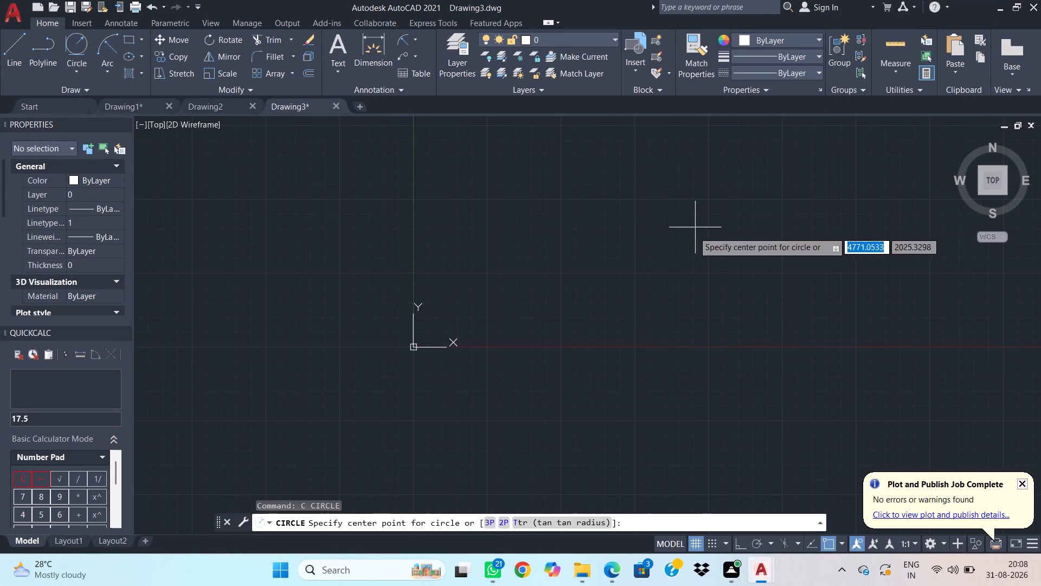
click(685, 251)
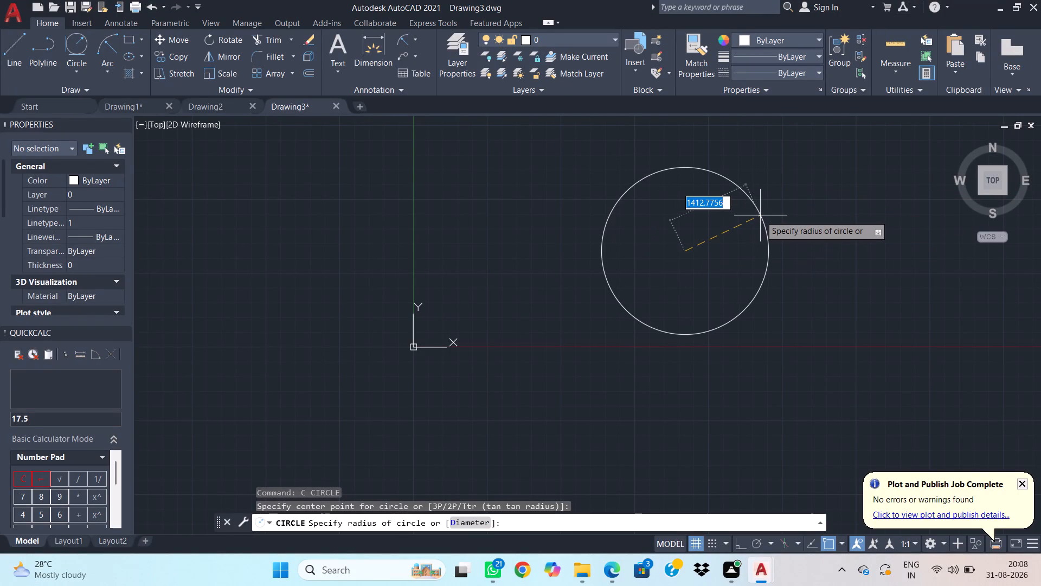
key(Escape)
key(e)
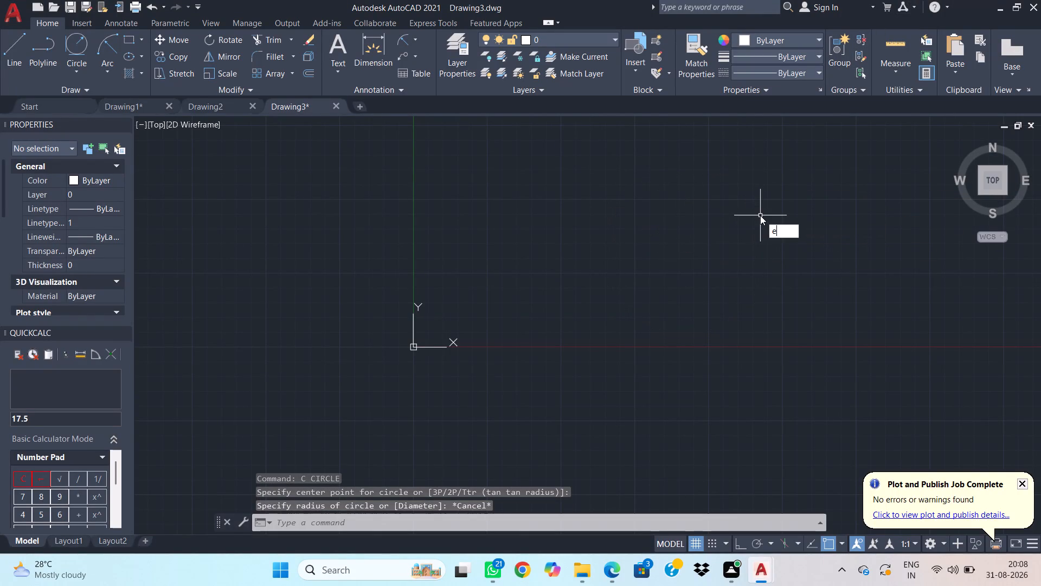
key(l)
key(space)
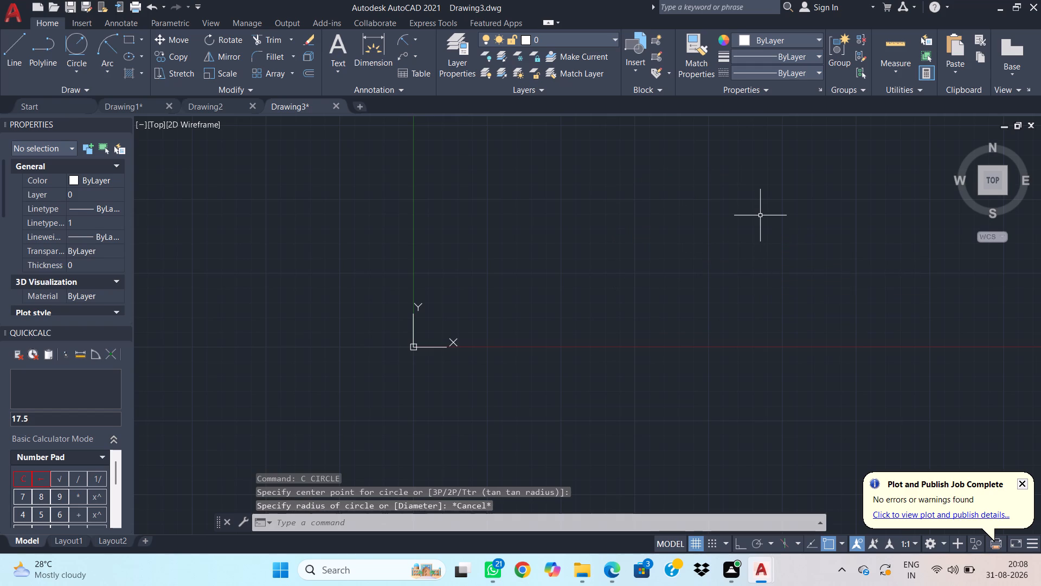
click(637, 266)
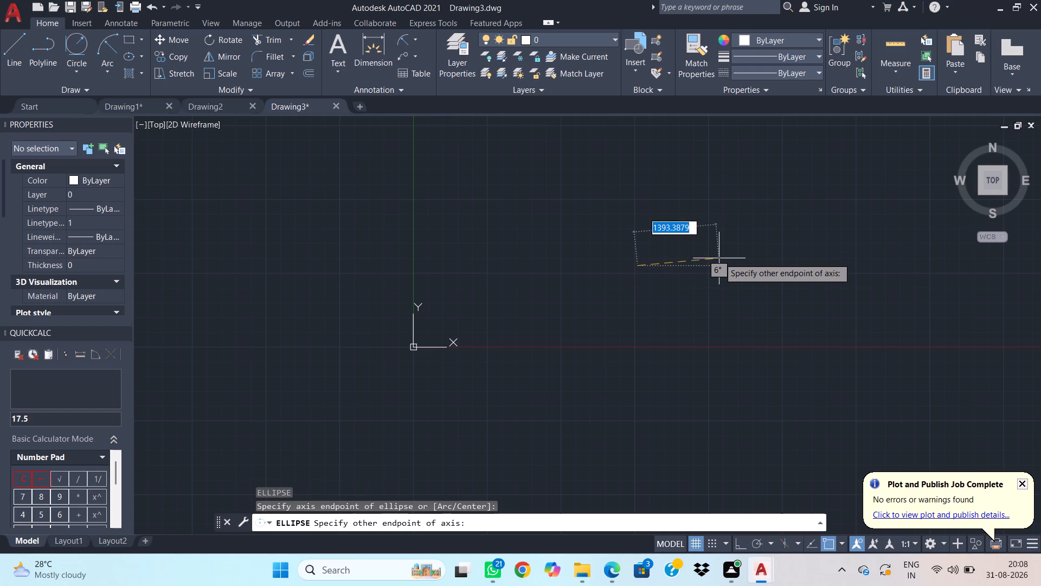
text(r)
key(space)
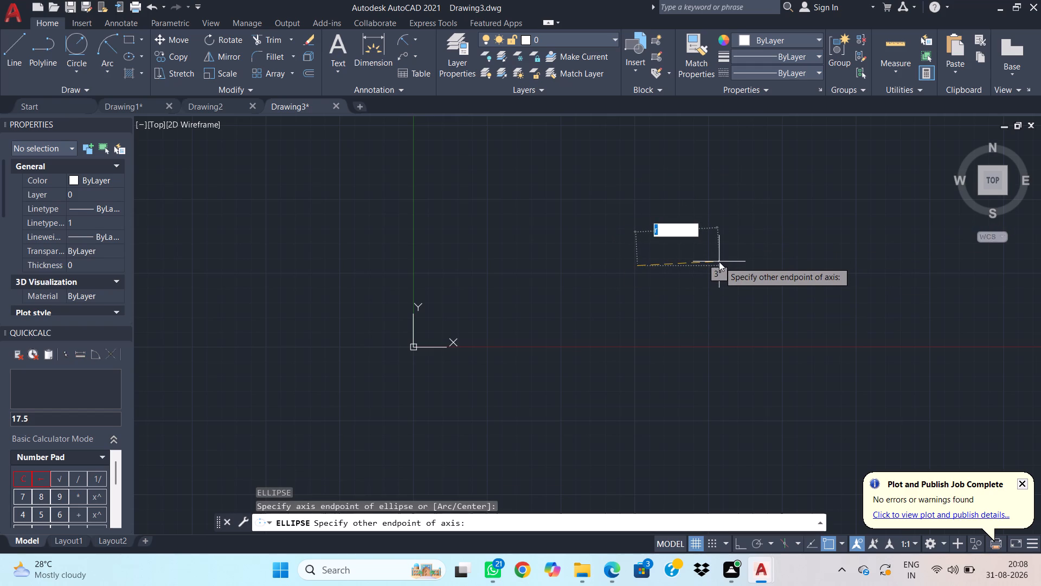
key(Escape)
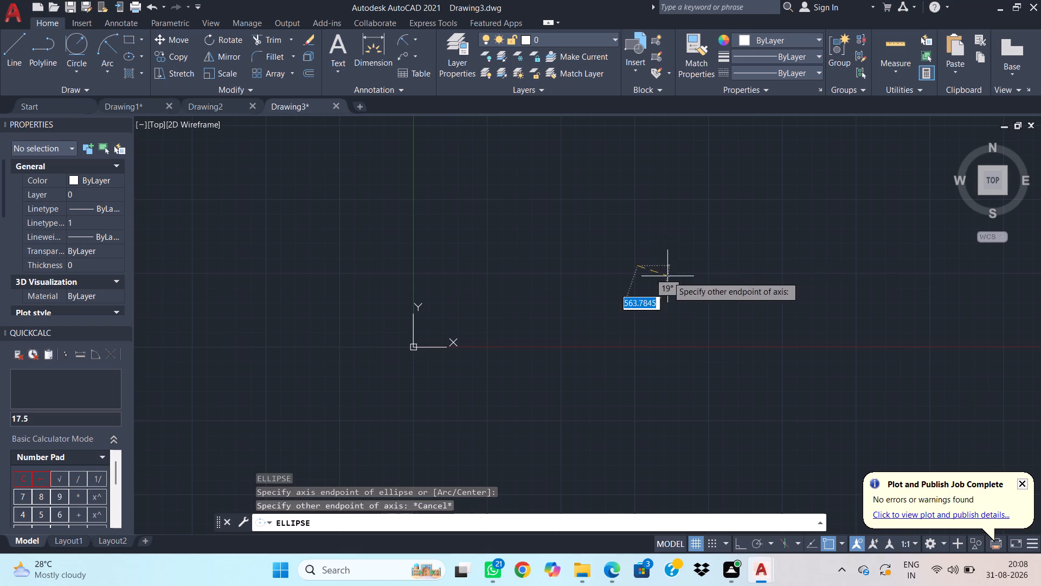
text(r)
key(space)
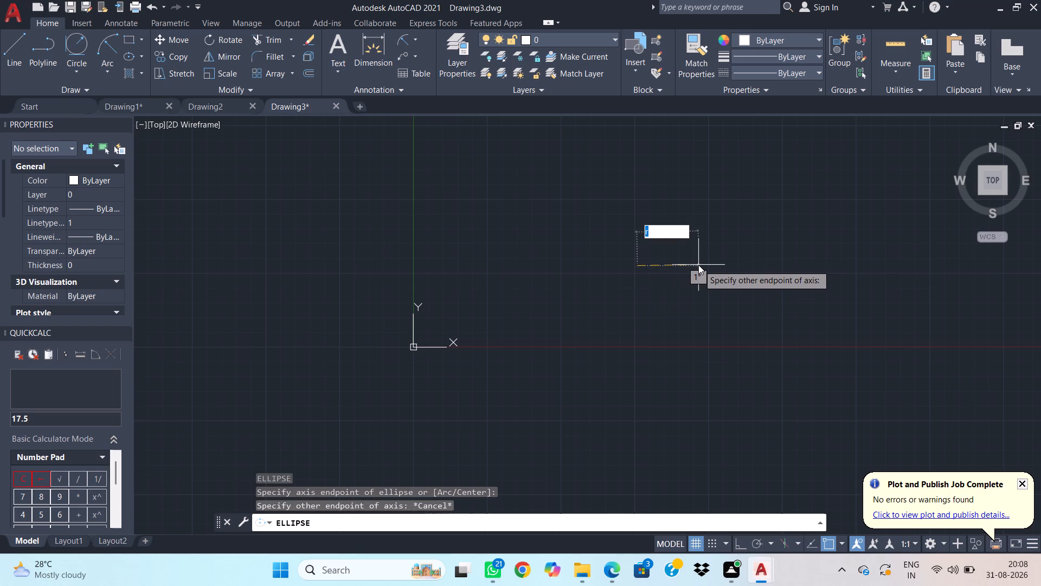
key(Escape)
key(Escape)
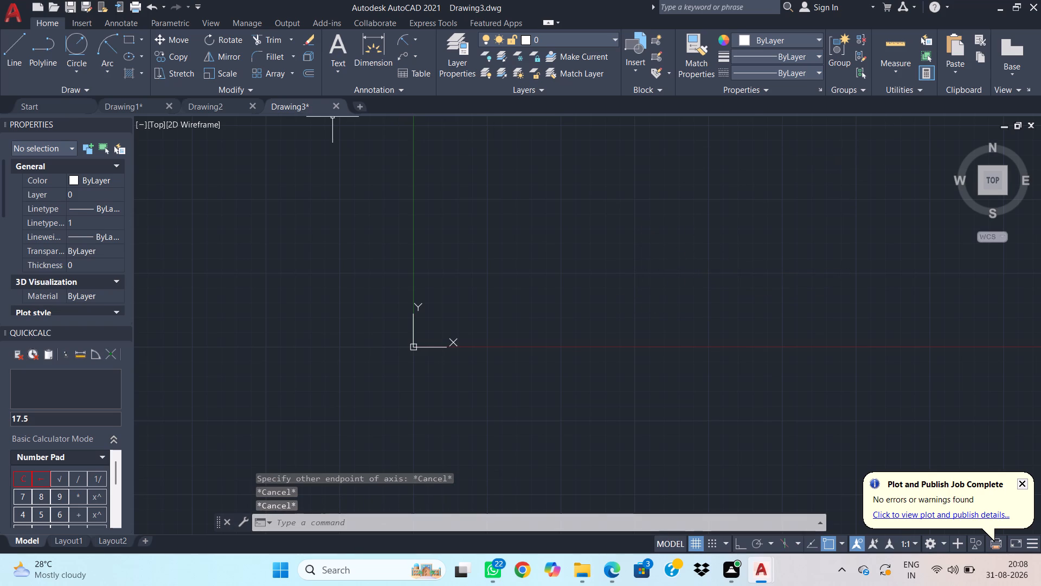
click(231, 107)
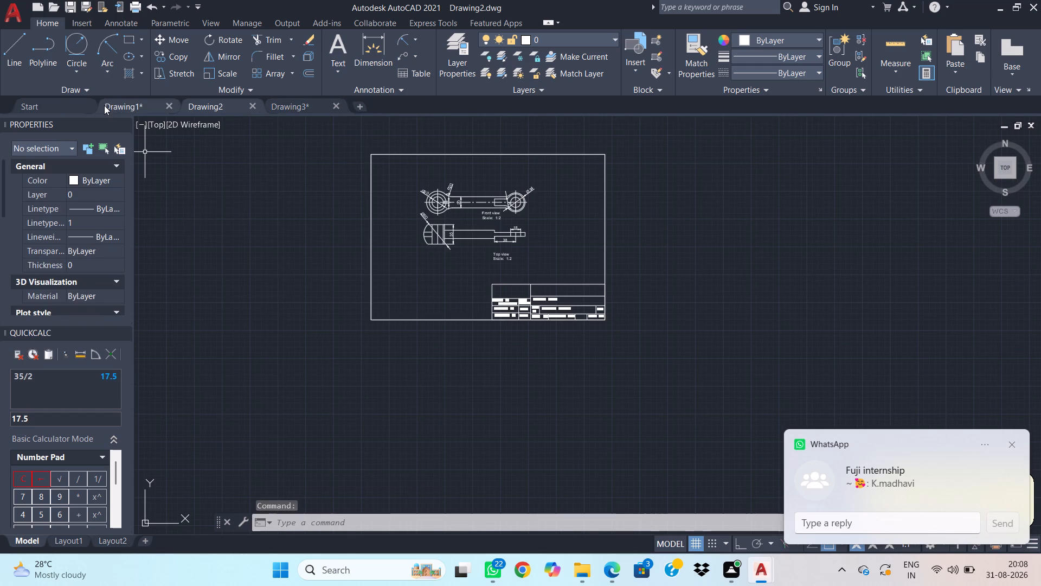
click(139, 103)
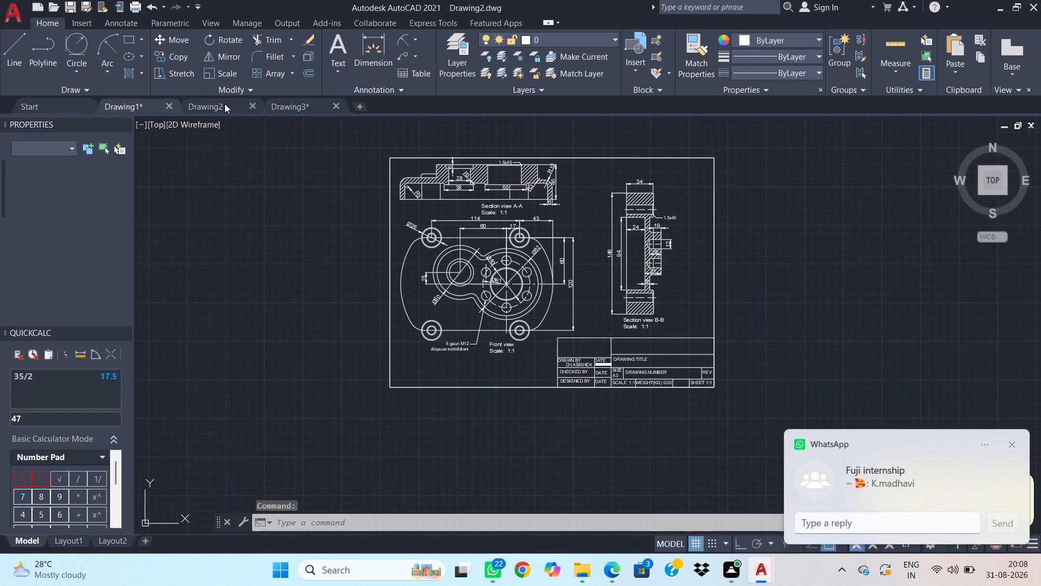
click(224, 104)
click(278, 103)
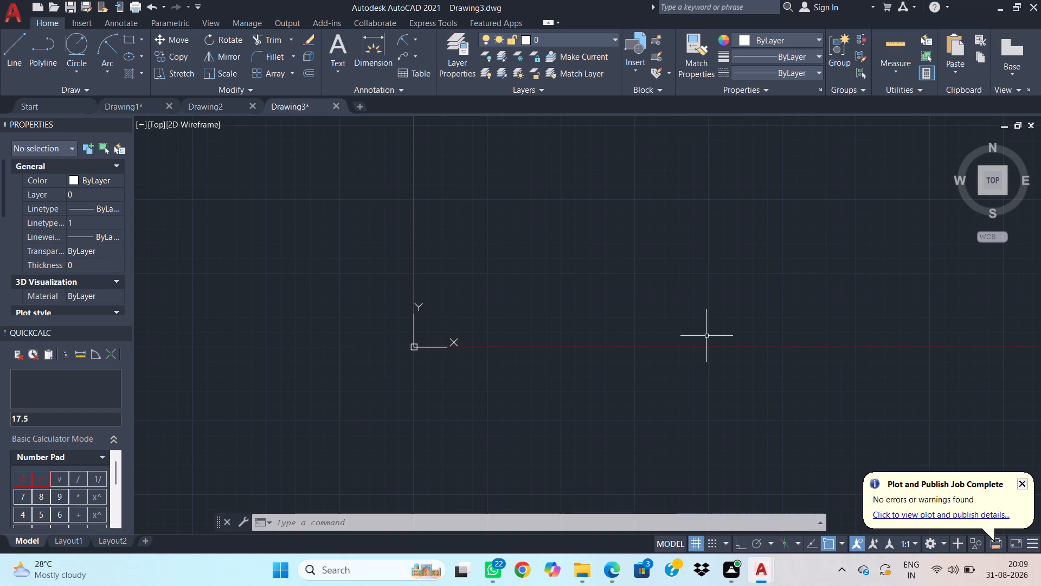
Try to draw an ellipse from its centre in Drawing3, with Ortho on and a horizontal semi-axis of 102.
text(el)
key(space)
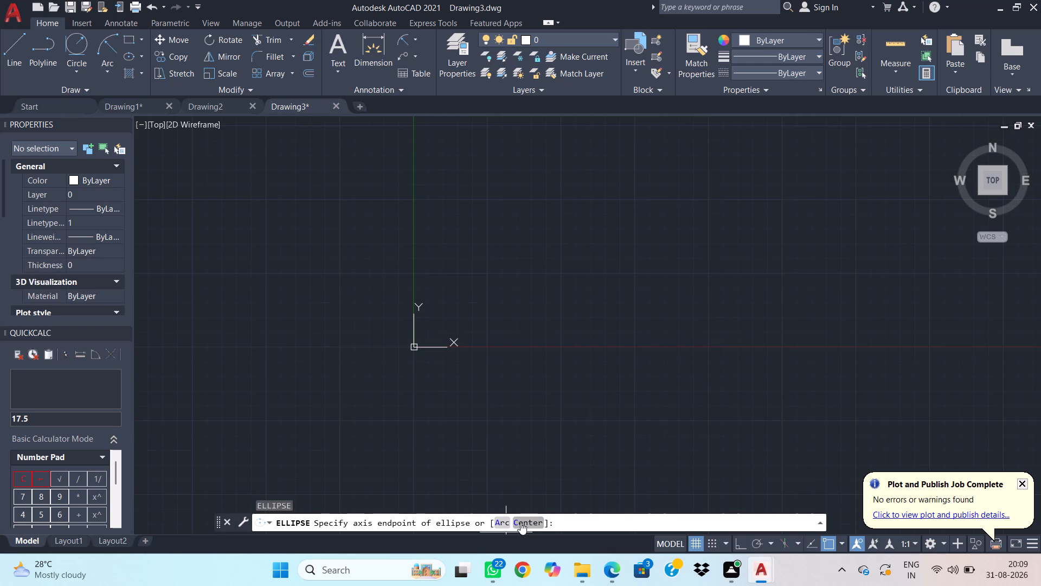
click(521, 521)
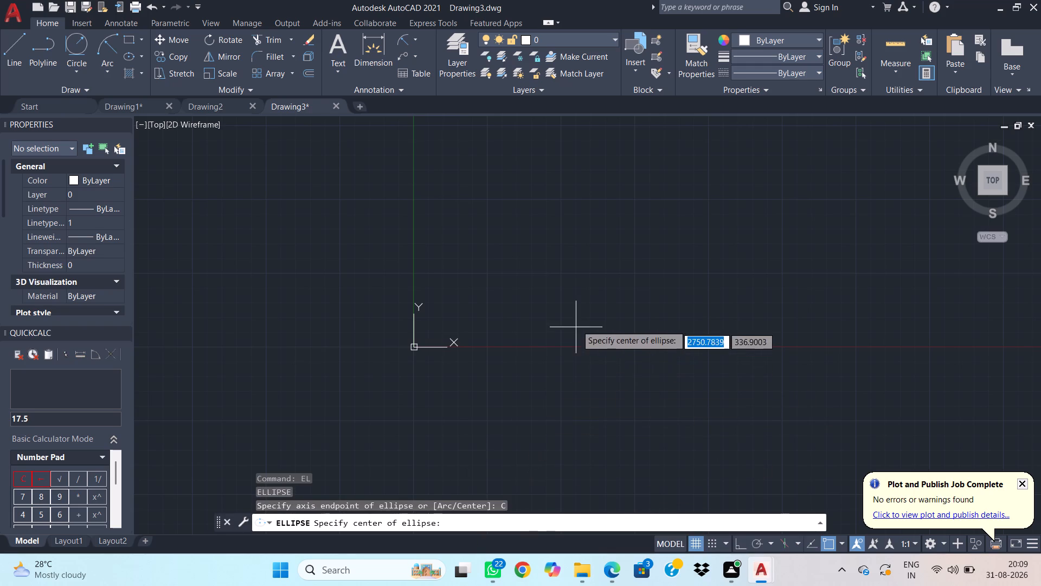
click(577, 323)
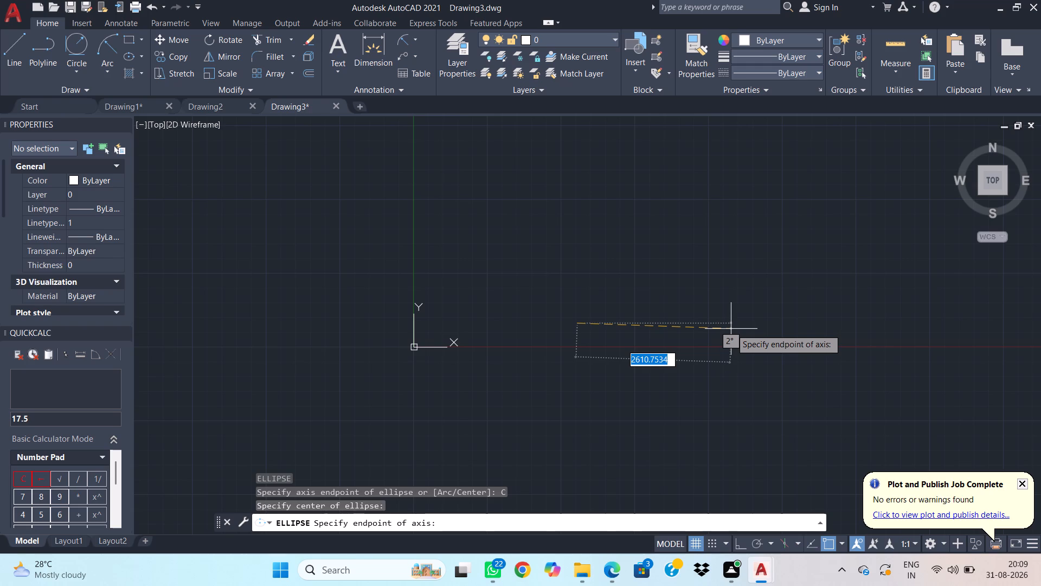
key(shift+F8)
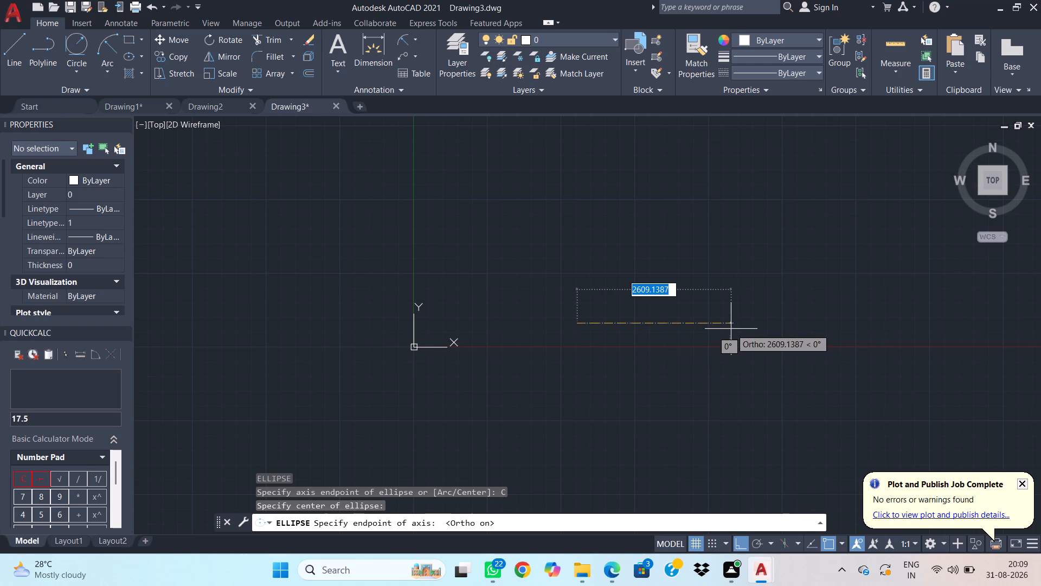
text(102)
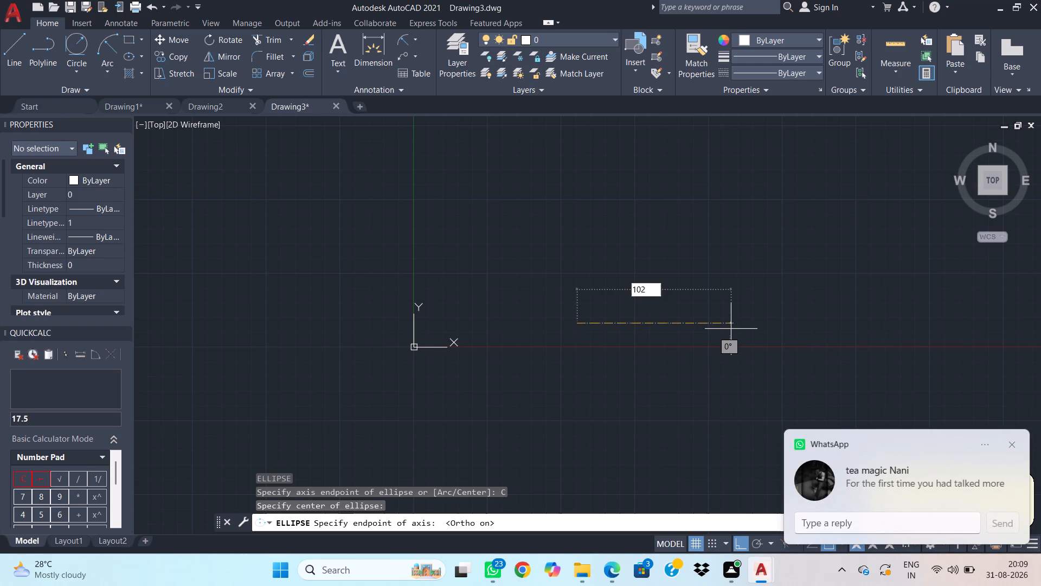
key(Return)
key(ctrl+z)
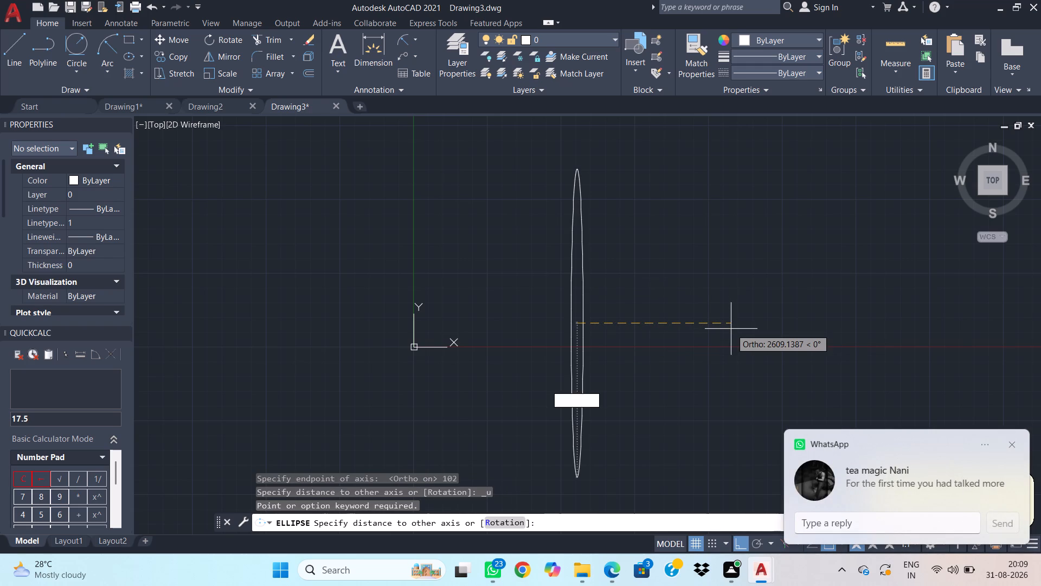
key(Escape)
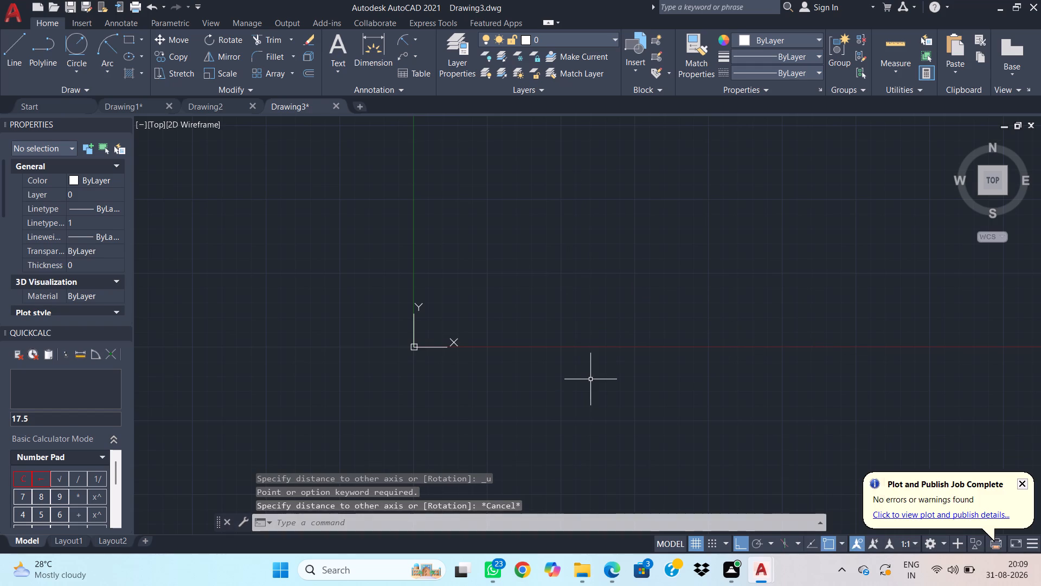
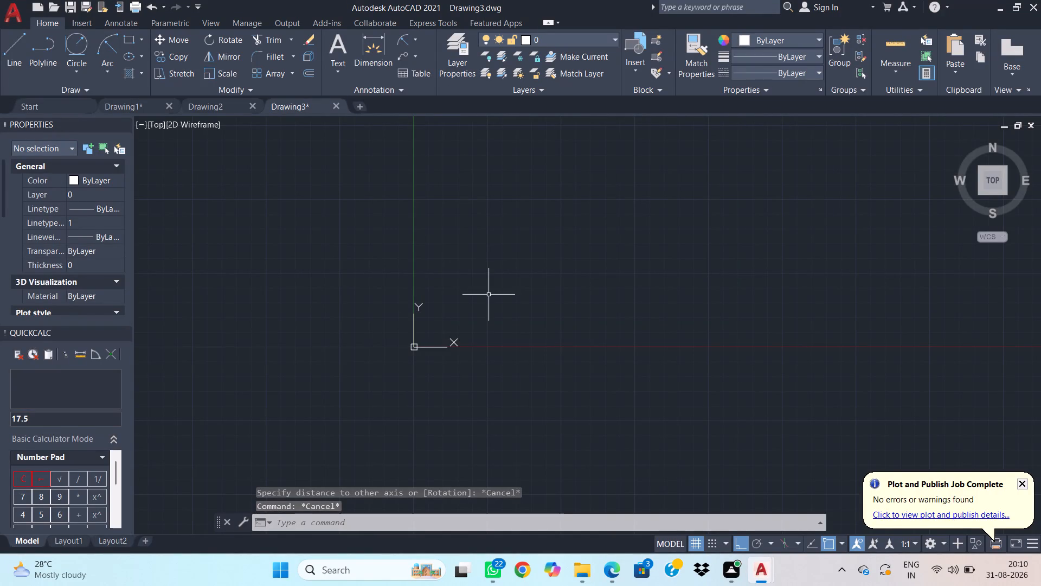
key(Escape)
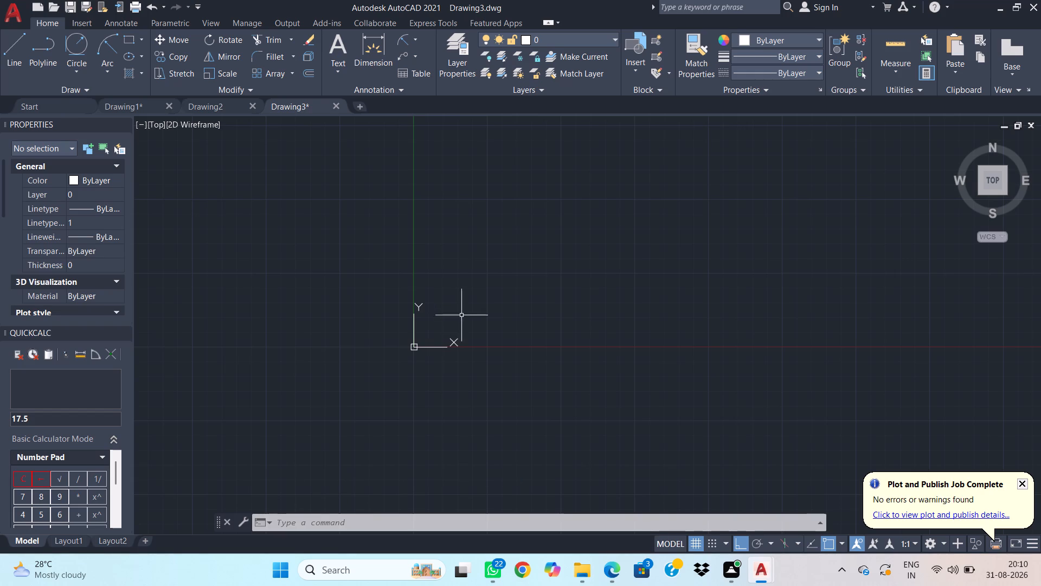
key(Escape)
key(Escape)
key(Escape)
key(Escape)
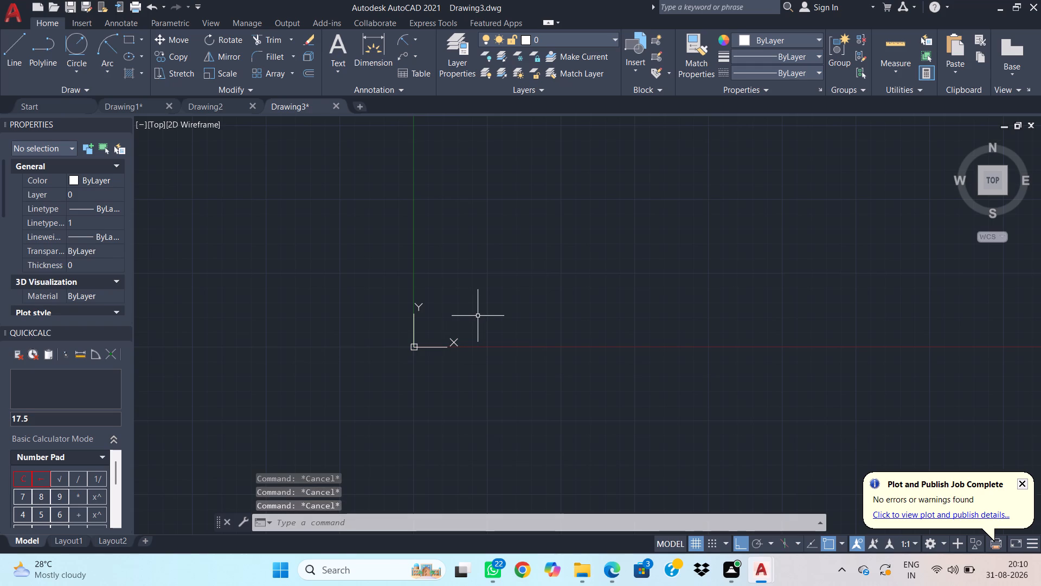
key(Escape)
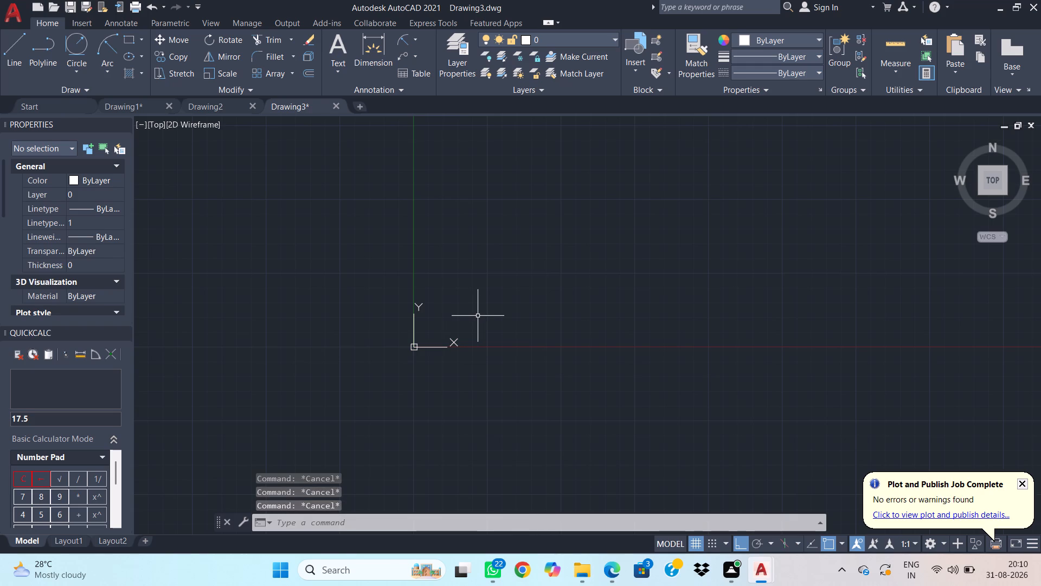
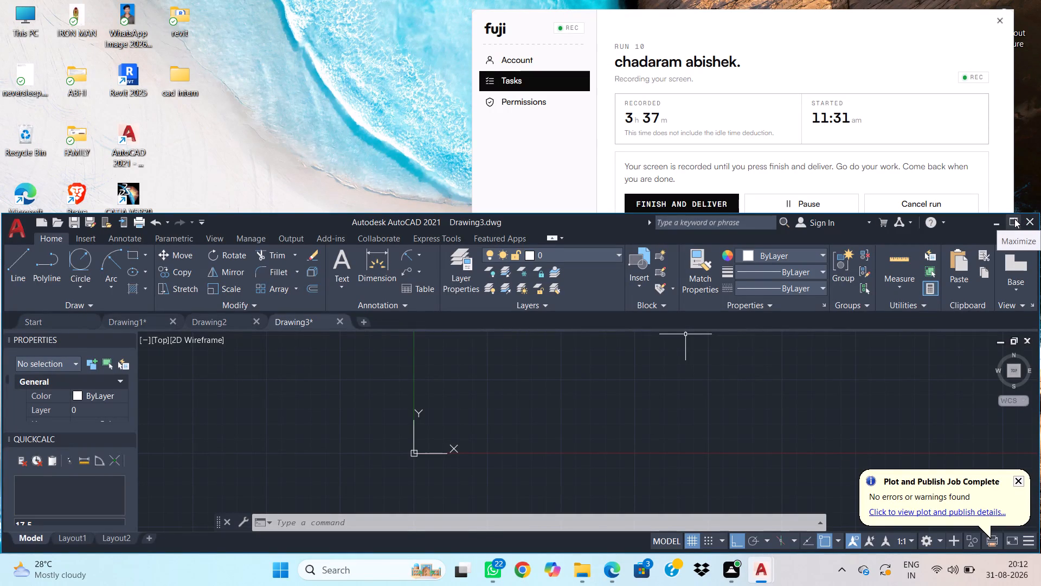
Maximize the application window containing the blank Drawing3 so it fills the screen.
click(1014, 219)
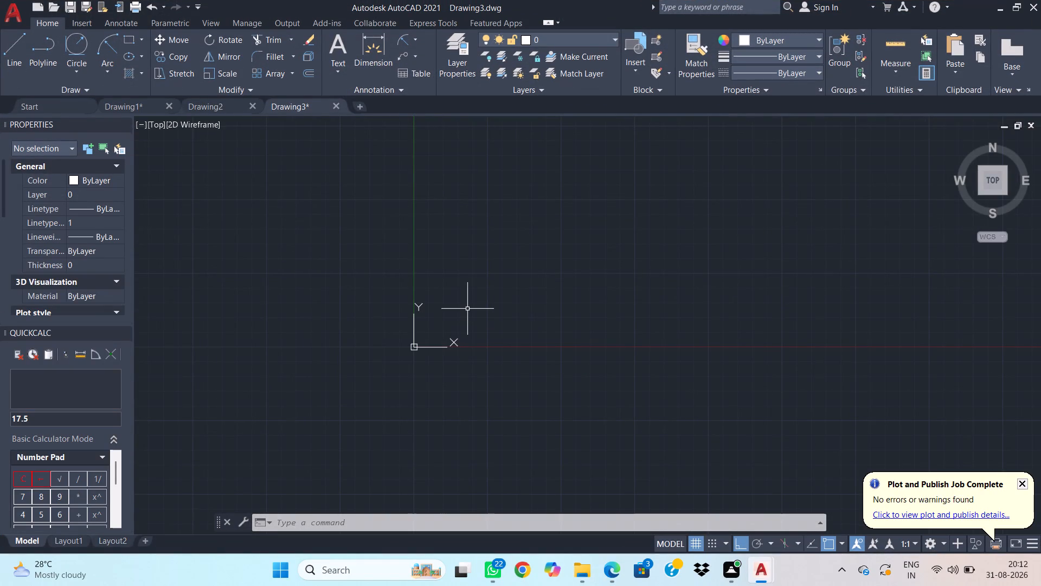
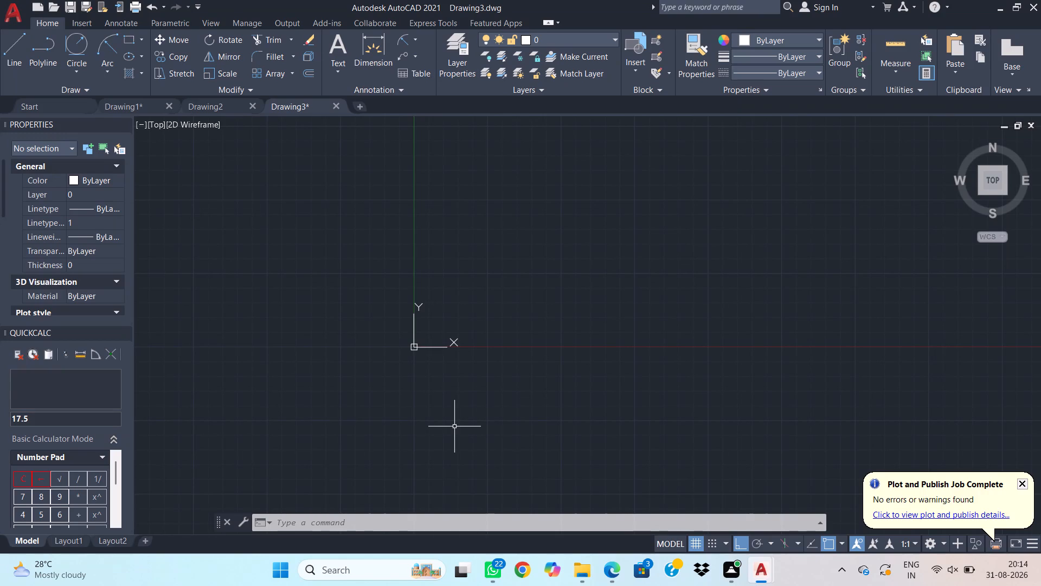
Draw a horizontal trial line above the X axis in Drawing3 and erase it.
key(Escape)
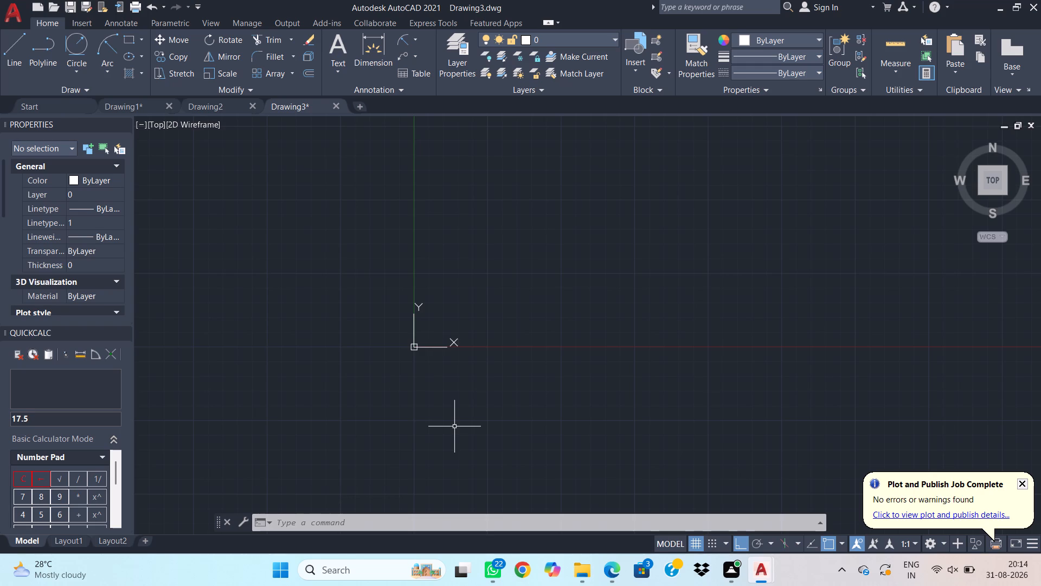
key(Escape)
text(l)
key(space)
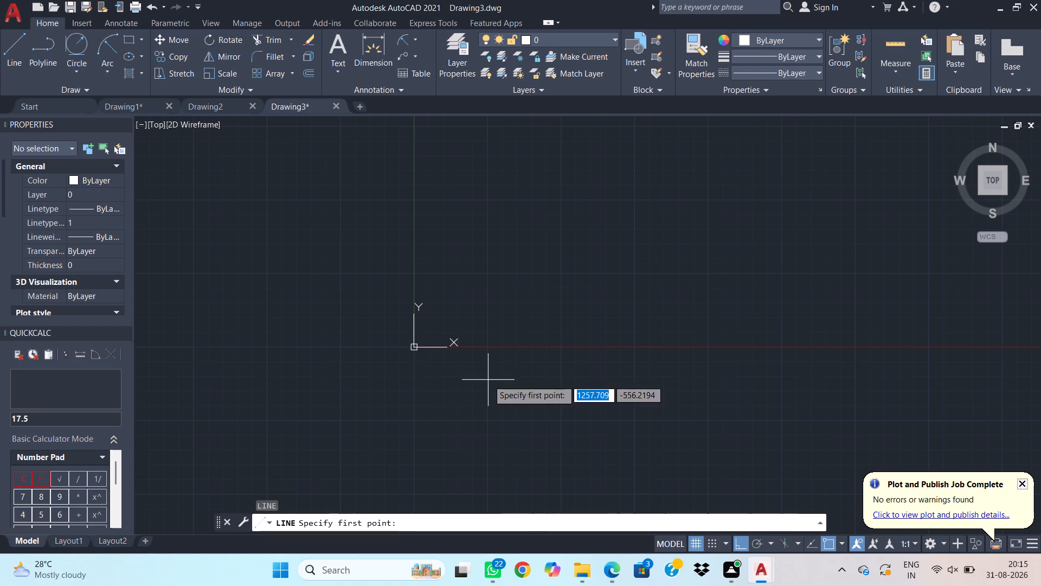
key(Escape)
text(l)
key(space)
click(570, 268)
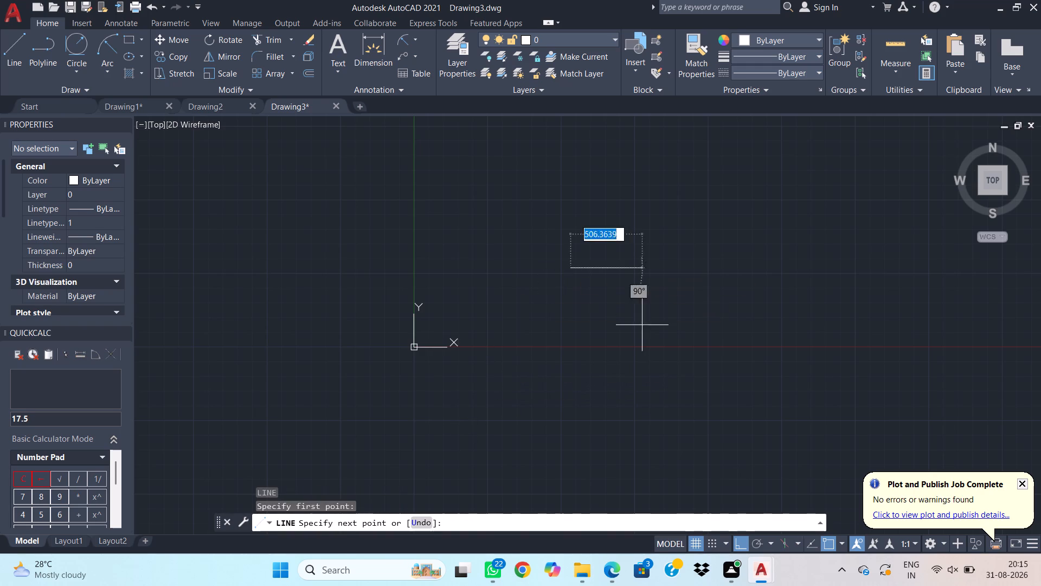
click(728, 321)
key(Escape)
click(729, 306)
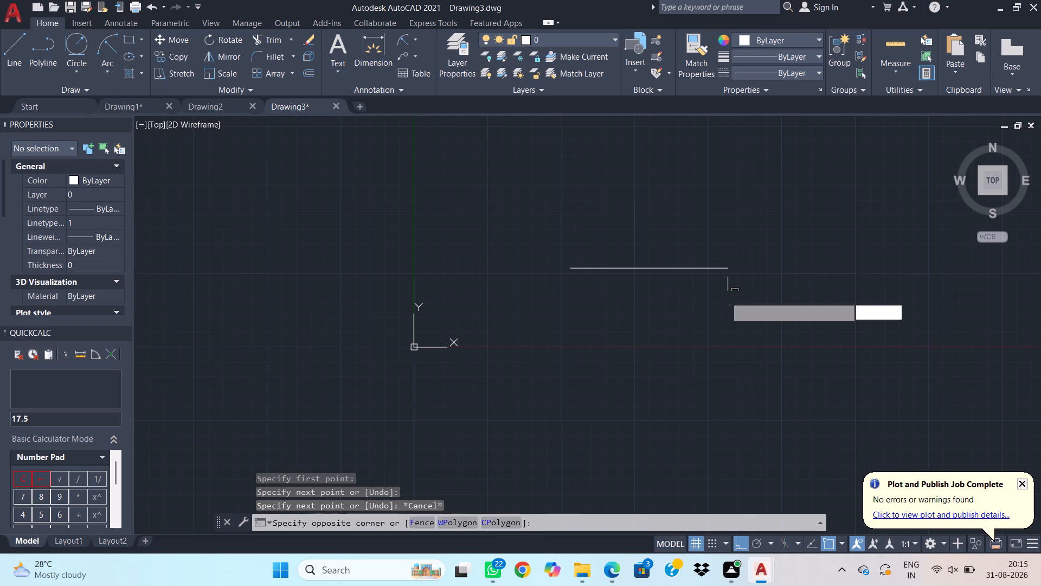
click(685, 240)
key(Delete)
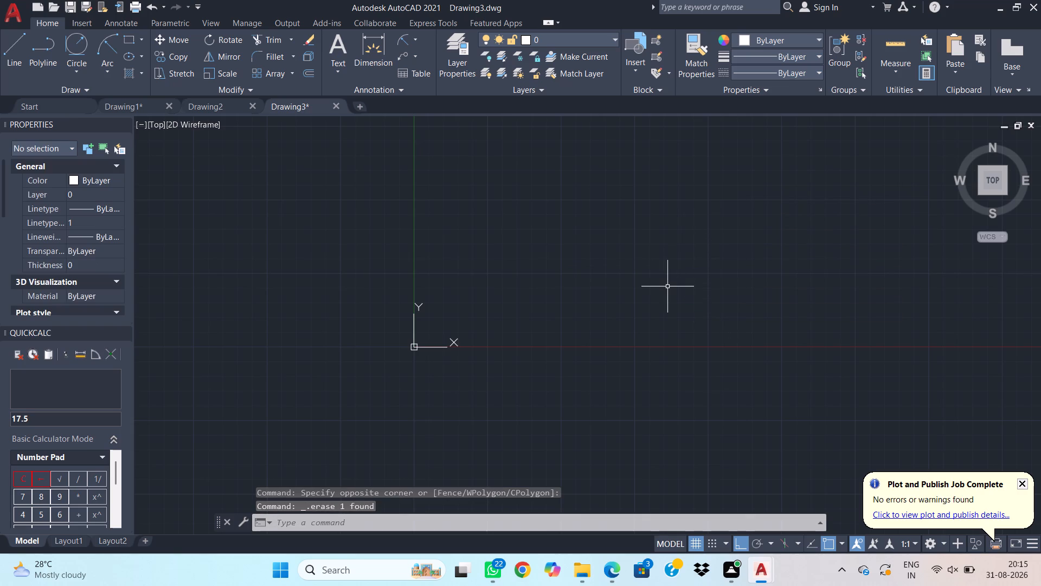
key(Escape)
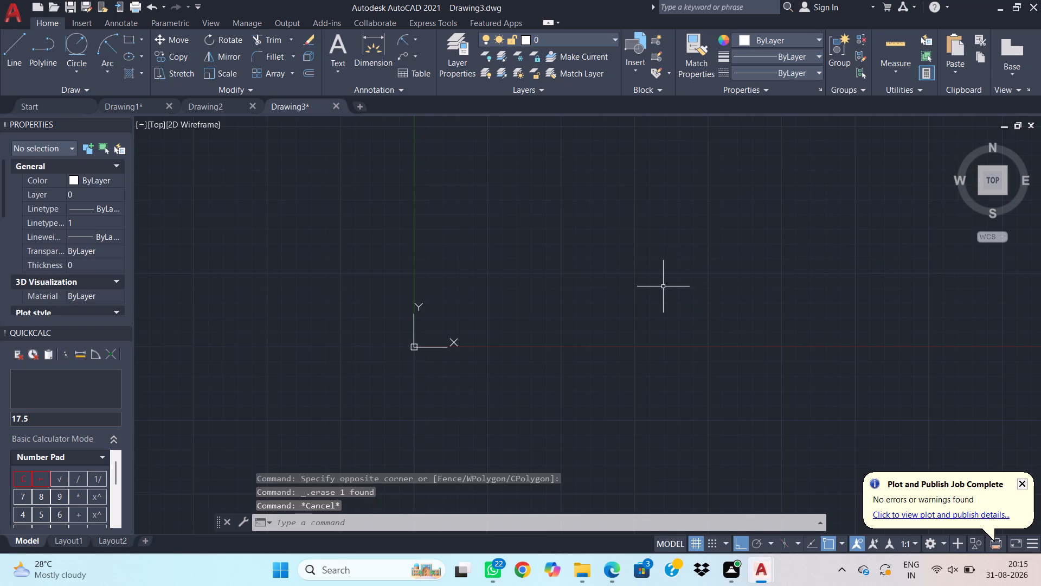
Dismiss the plot and publish completion notification.
click(1019, 483)
Review the finished sheets in Drawing1 and Drawing2, ending back in the blank Drawing3.
scroll(692, 285, down, 1)
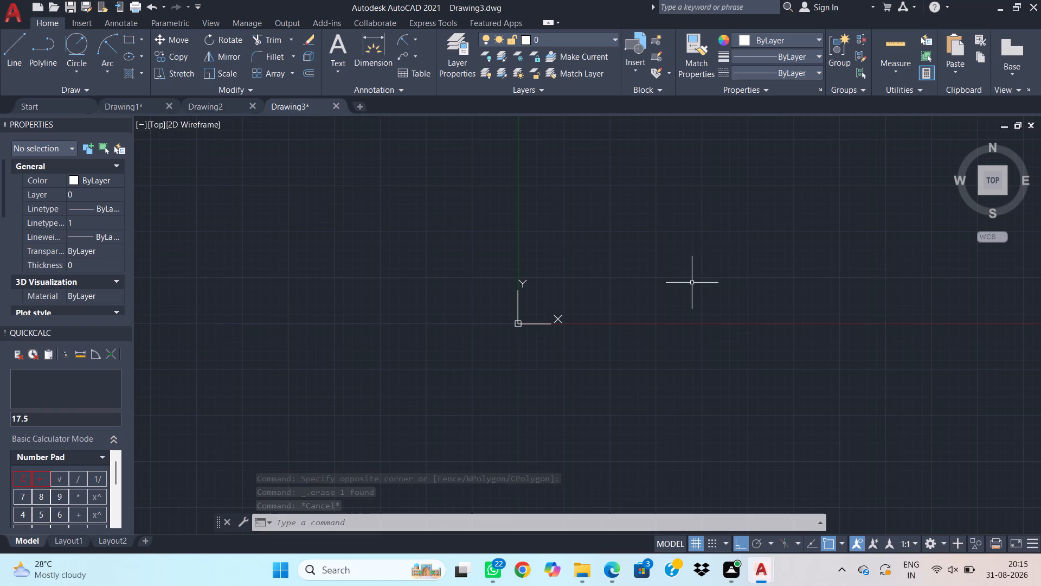
click(223, 104)
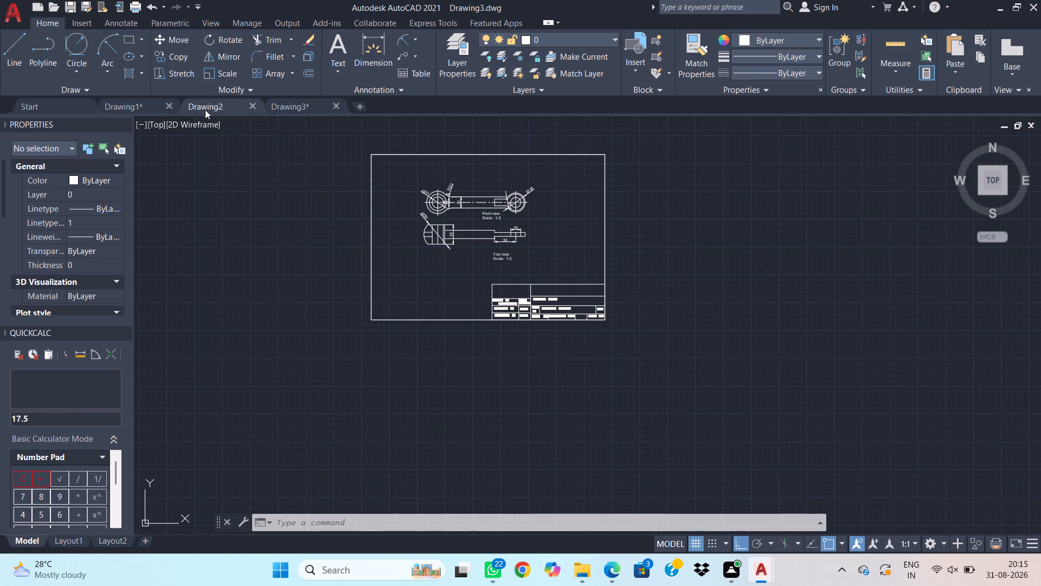
click(139, 105)
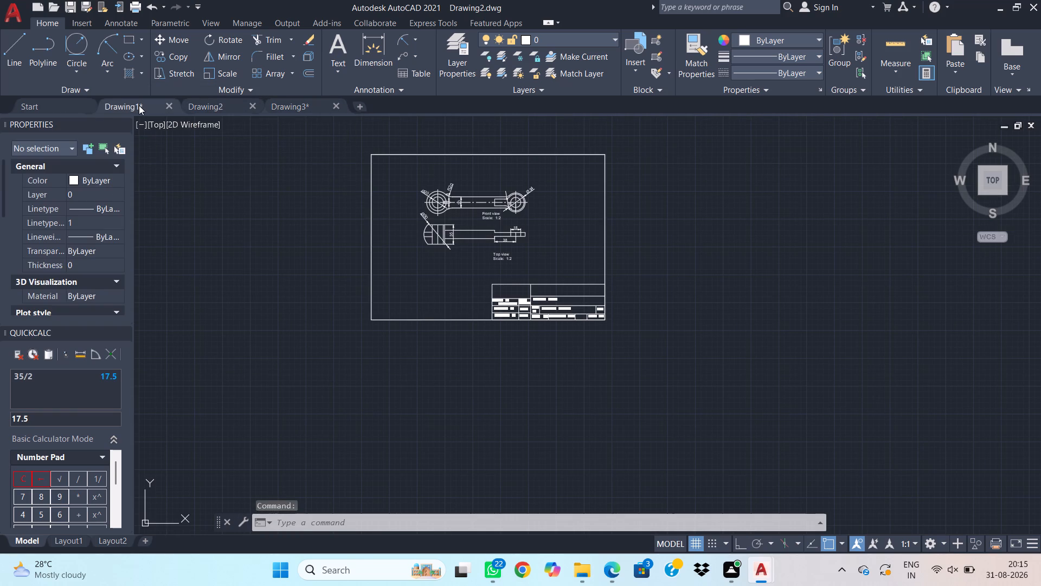
click(195, 107)
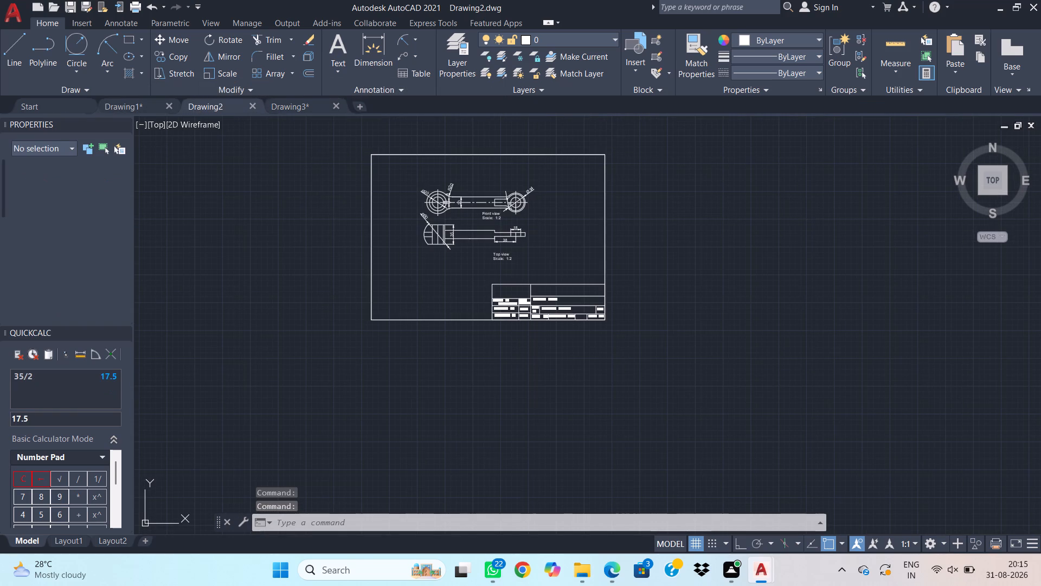
click(134, 98)
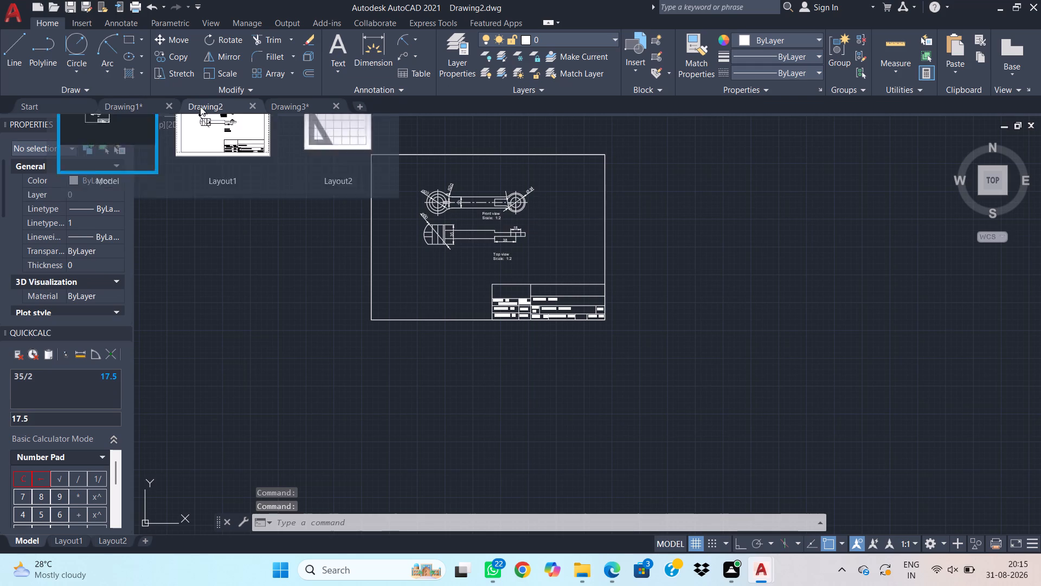
click(138, 101)
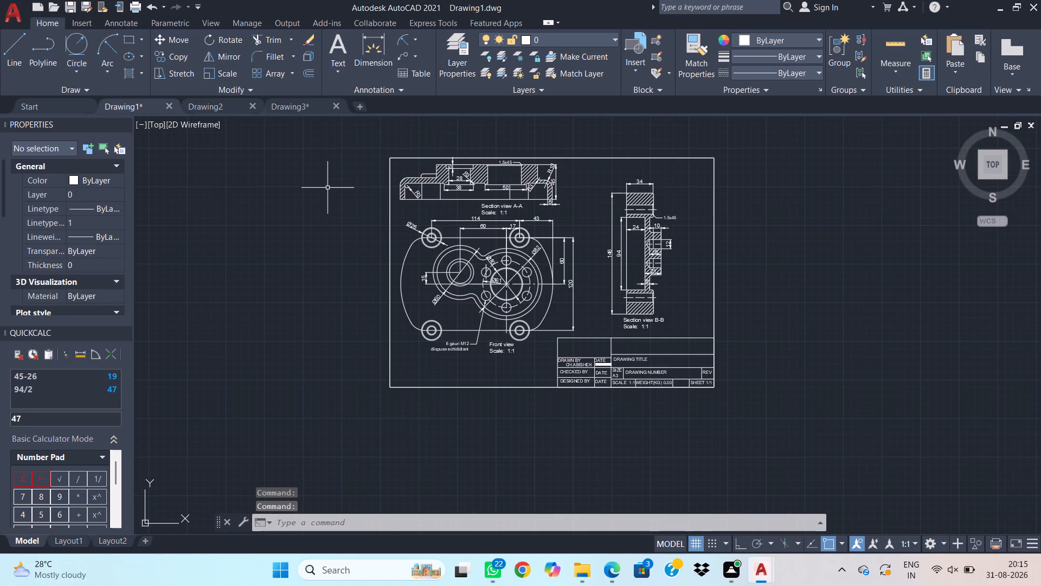
click(208, 106)
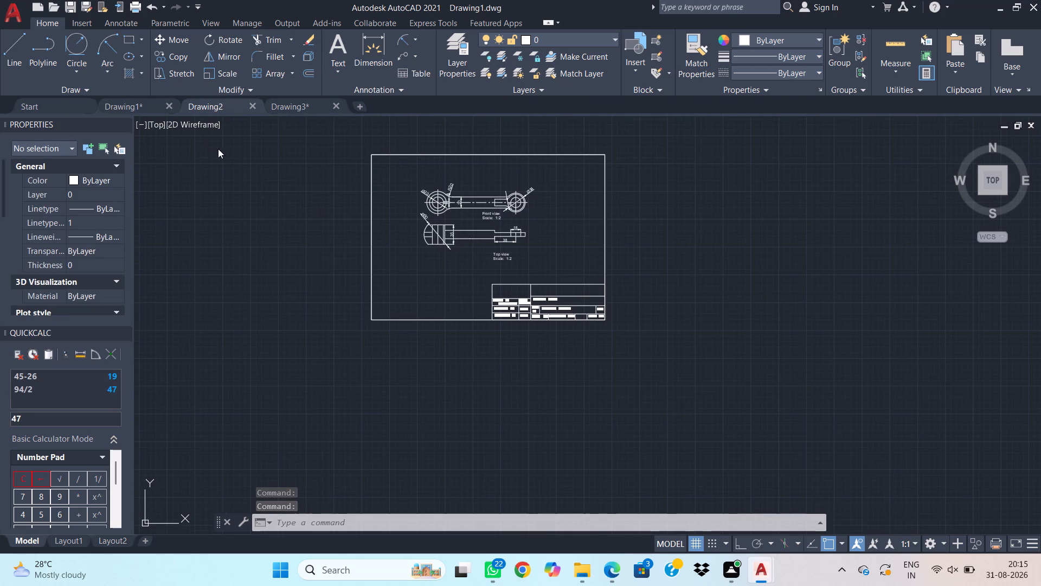
click(288, 106)
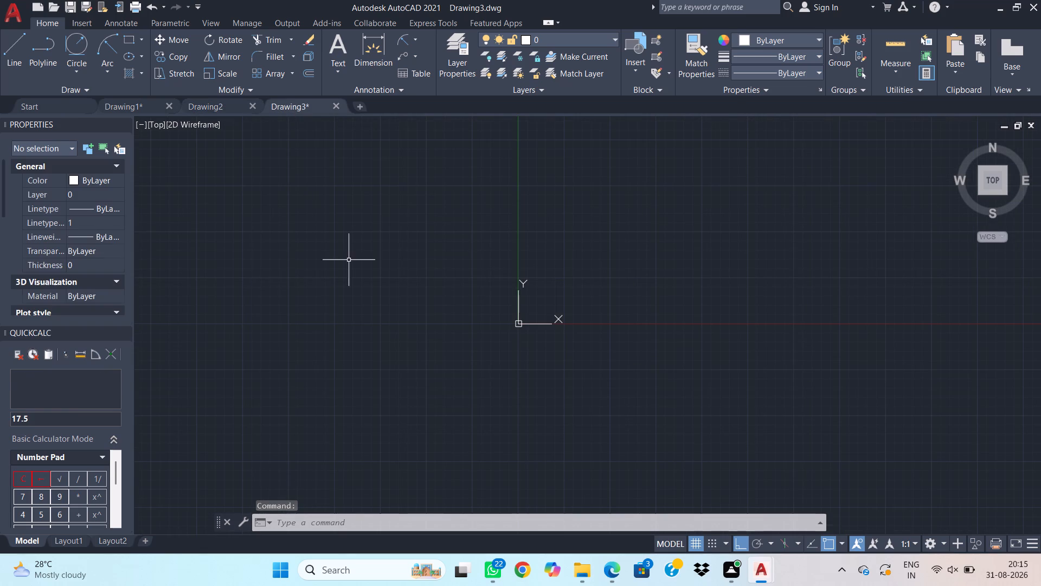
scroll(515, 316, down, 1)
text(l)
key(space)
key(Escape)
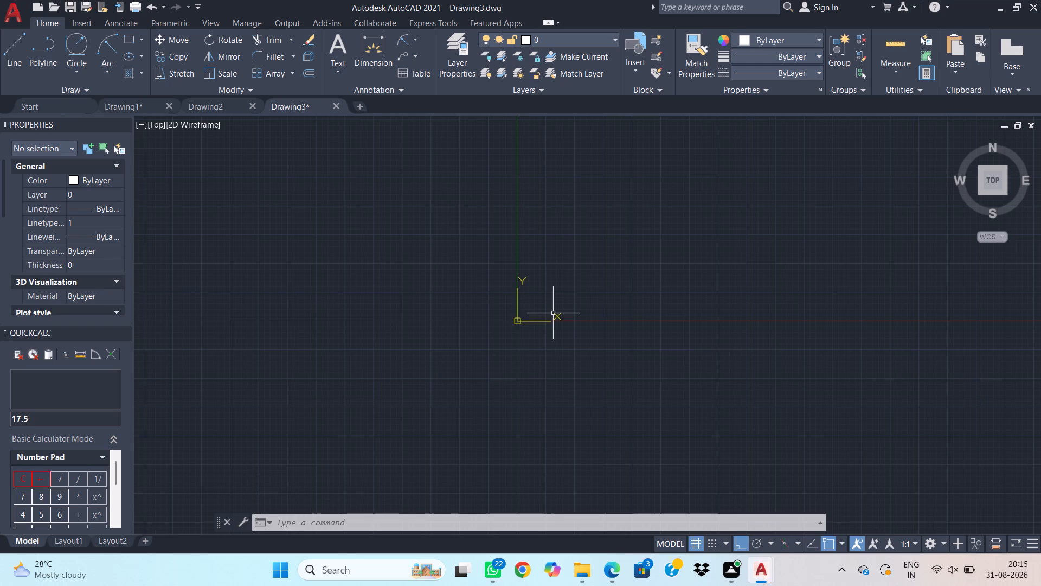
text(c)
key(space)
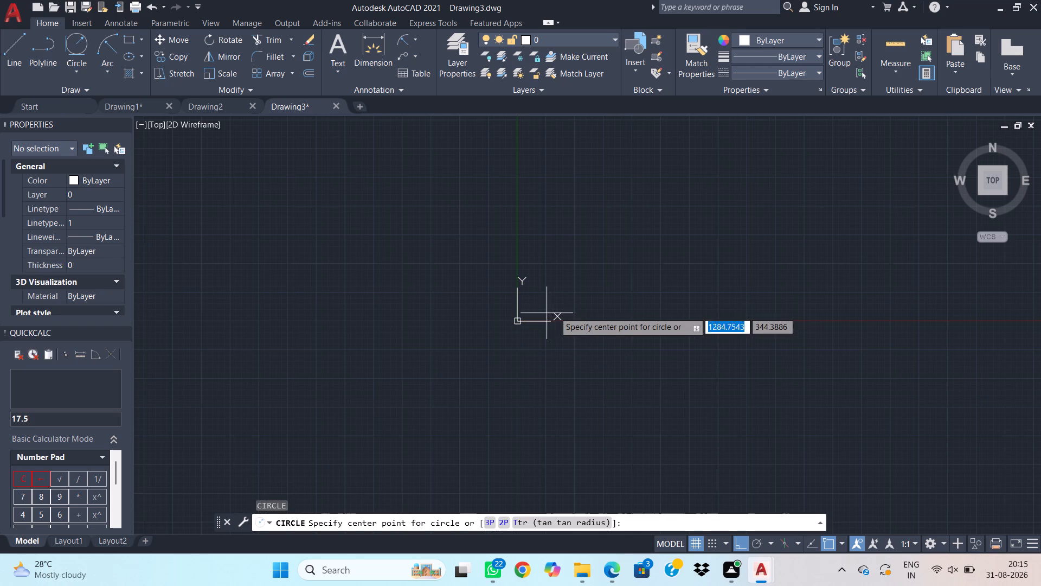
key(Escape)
Open the ISO-25 dimension style for modification and set its arrow size to 5.
key(d)
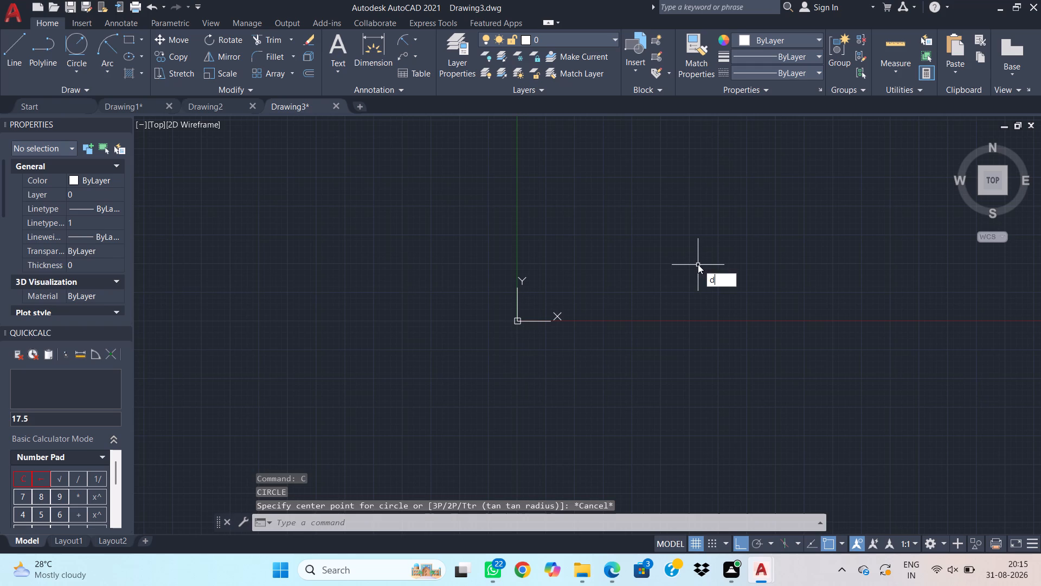
key(space)
click(694, 256)
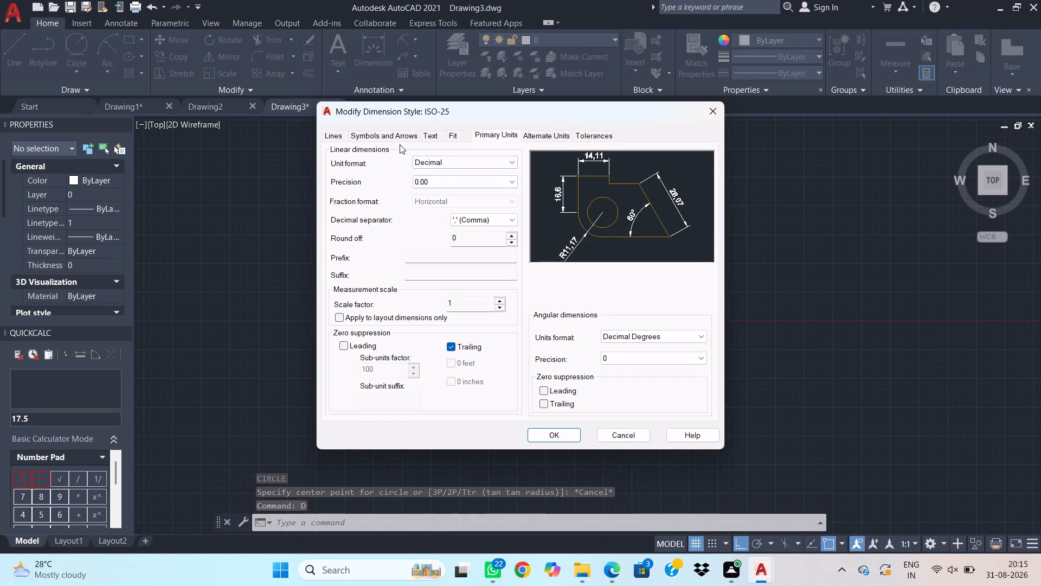
click(396, 138)
double_click(364, 272)
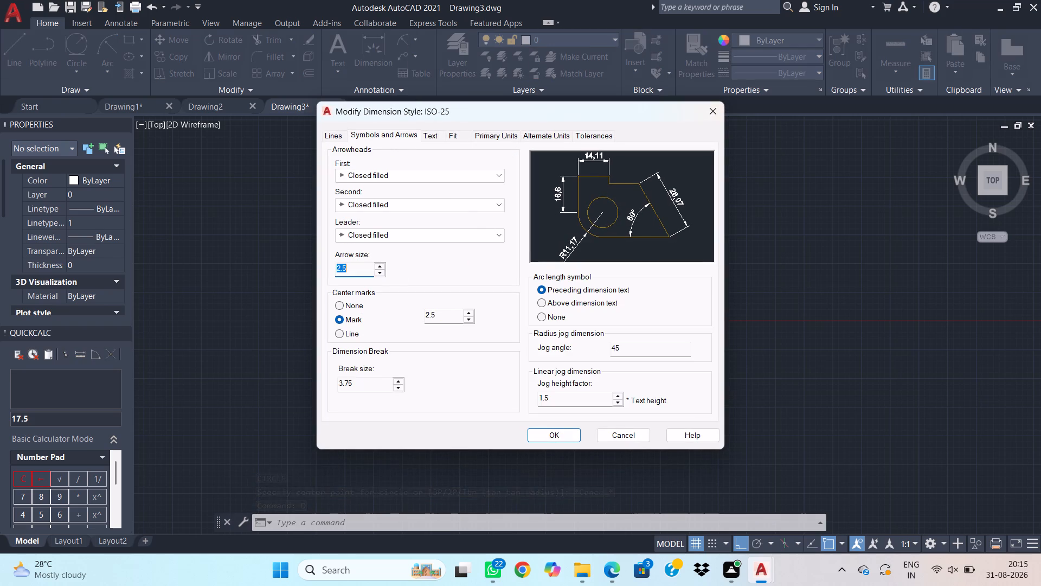
key(5)
key(Return)
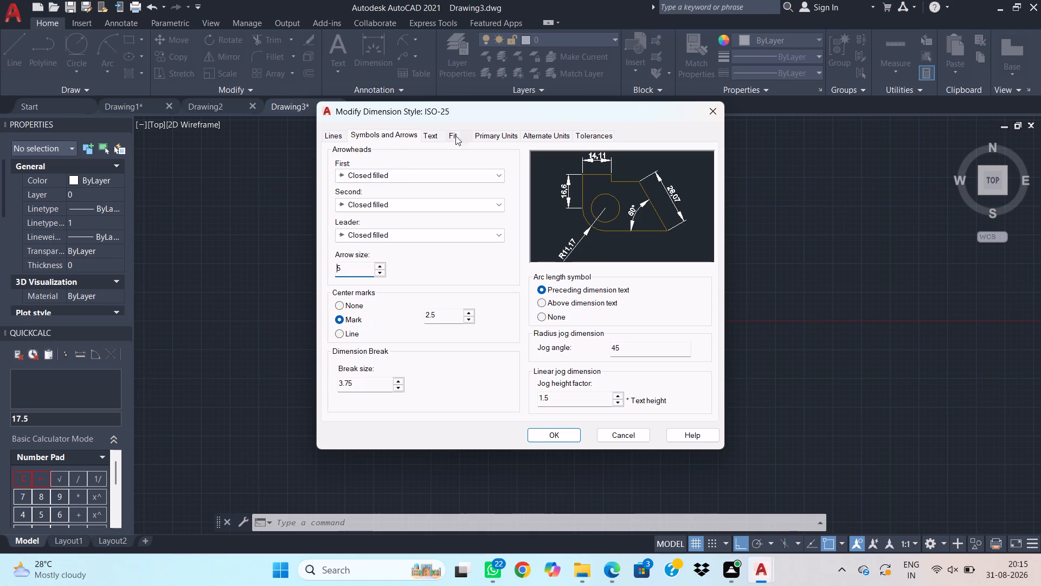
Set the ISO-25 dimension style's text height to 5.
click(453, 131)
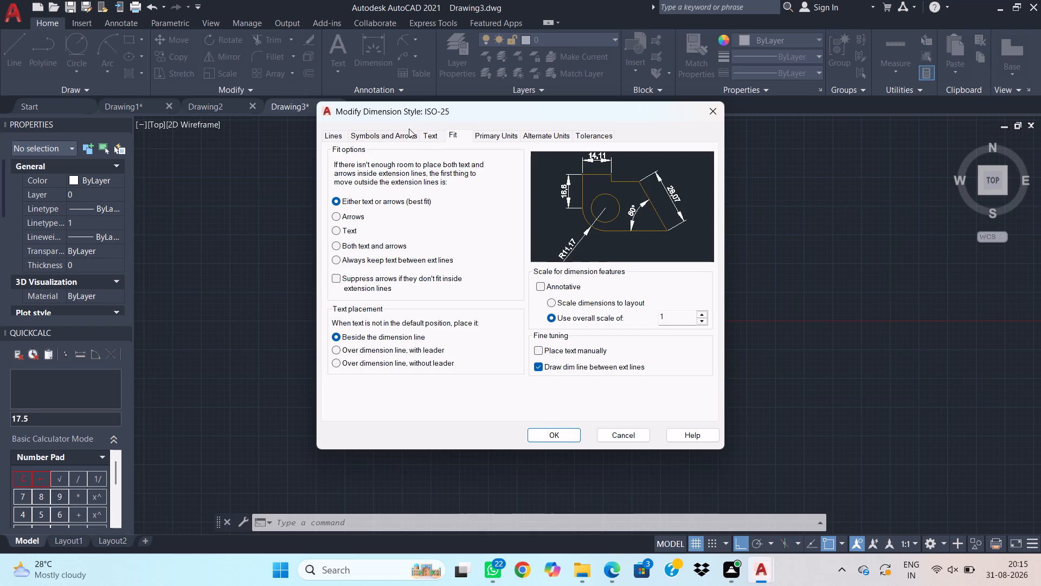
click(434, 131)
double_click(490, 226)
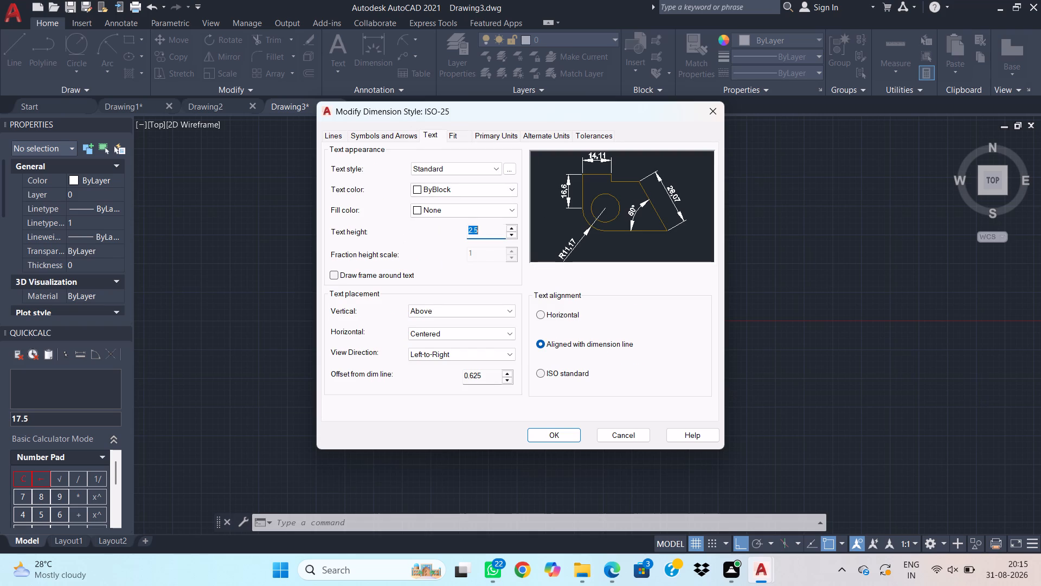
key(5)
key(Return)
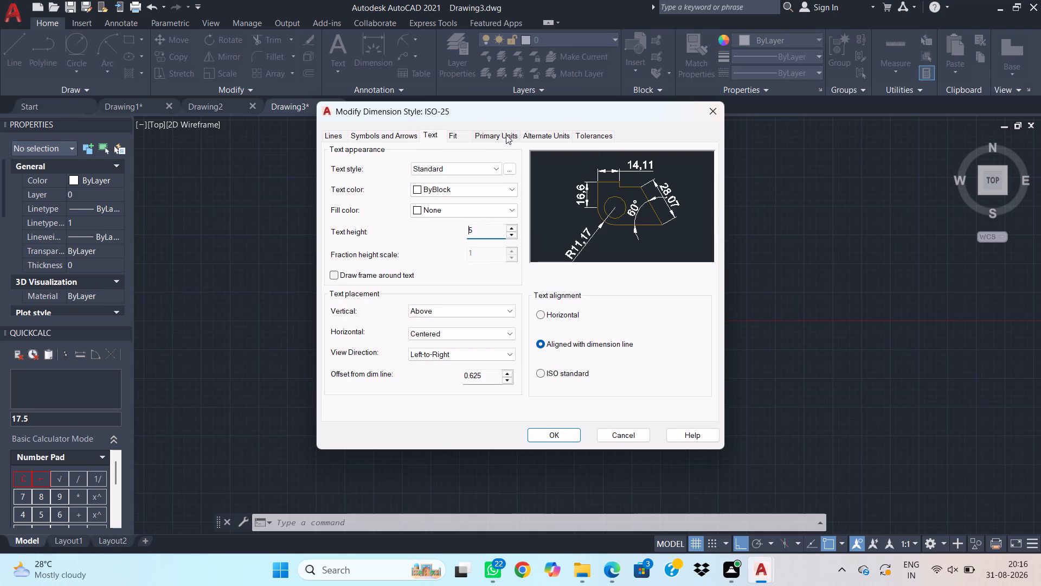
Set the linear dimension precision to 0, apply the changes and make ISO-25 the current dimension style.
click(506, 135)
key(6)
click(487, 188)
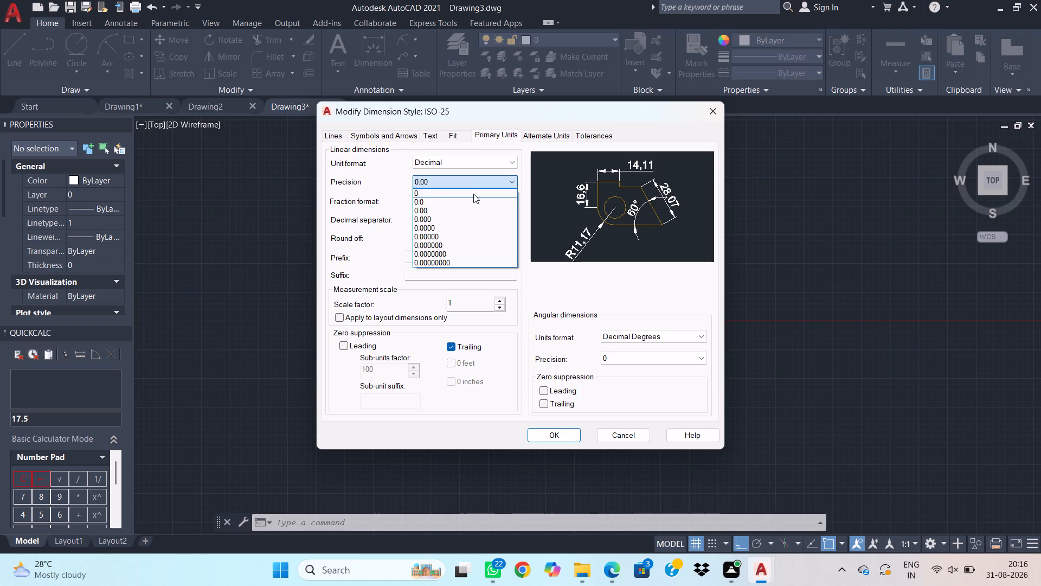
click(473, 191)
click(550, 437)
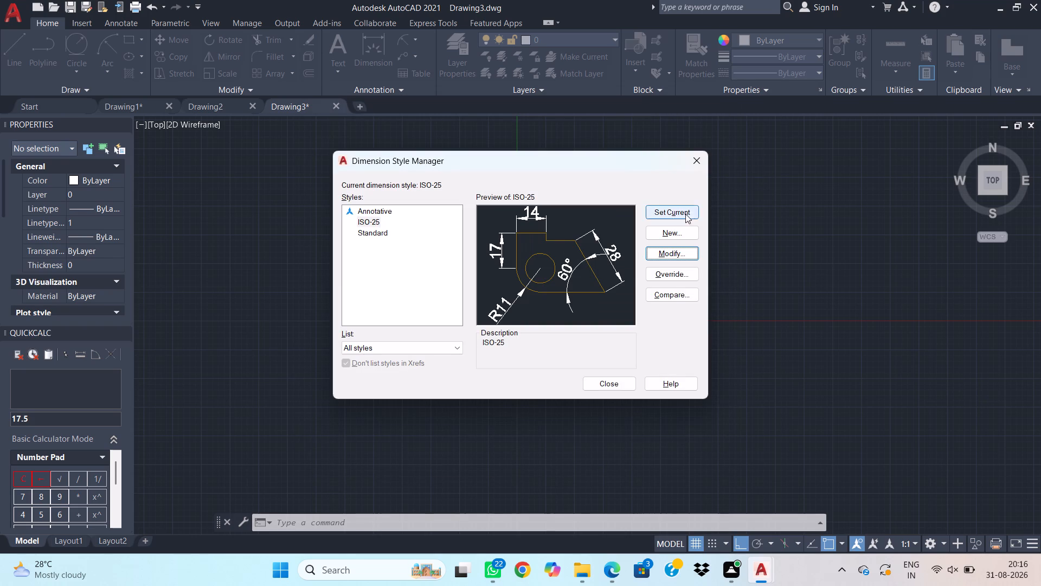
click(685, 214)
click(612, 384)
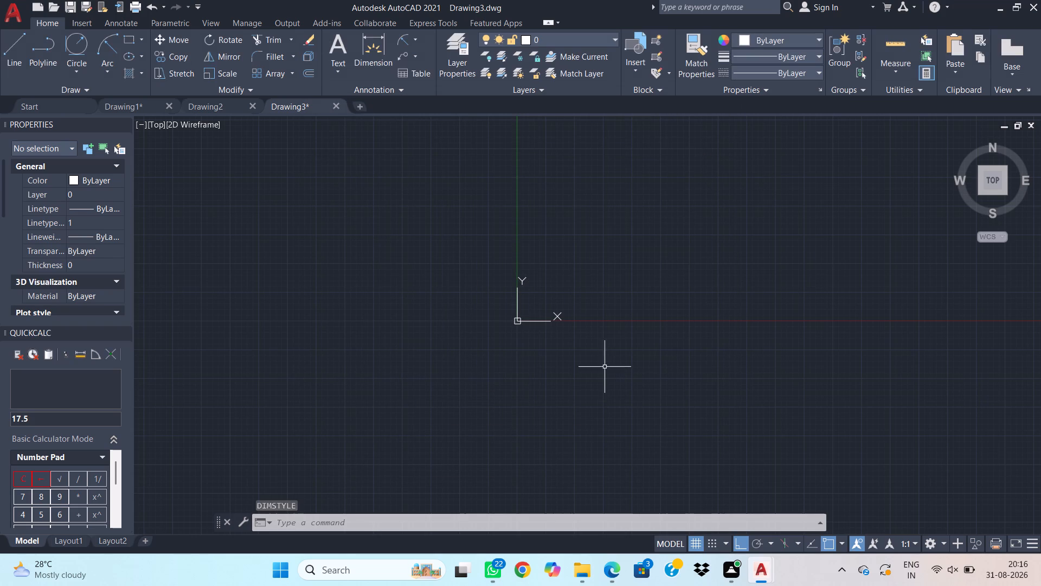
Draw a circle of diameter 12 in the empty area above the X axis and away from the origin.
key(c)
key(space)
click(700, 236)
scroll(717, 231, up, 2)
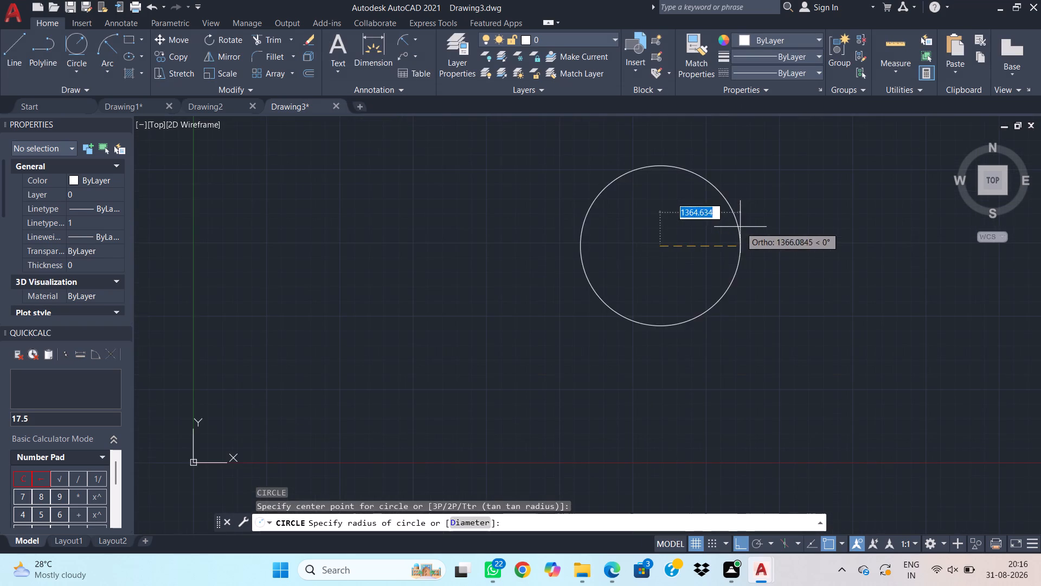
scroll(763, 258, down, 1)
text(d)
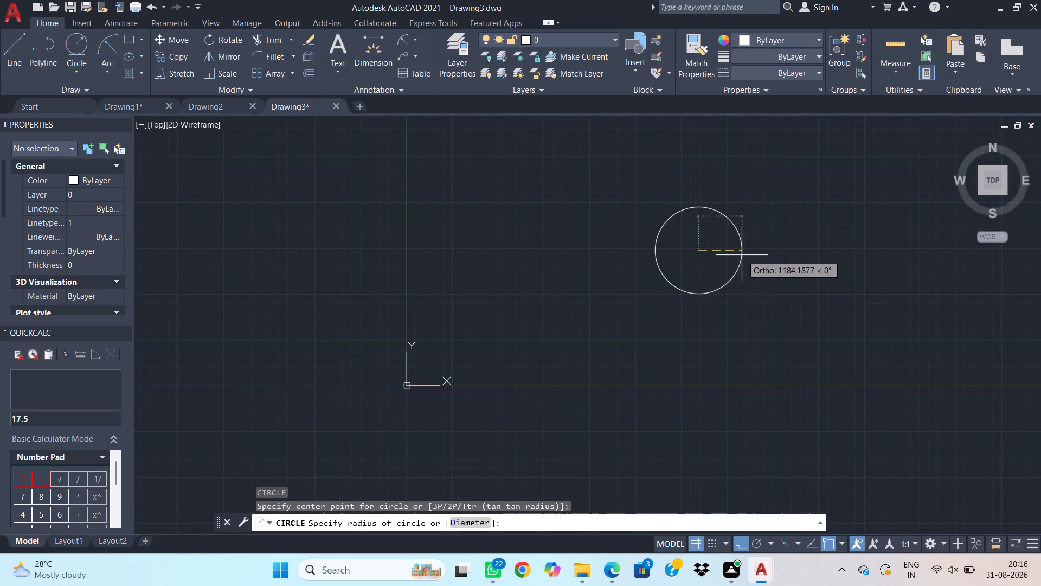
key(space)
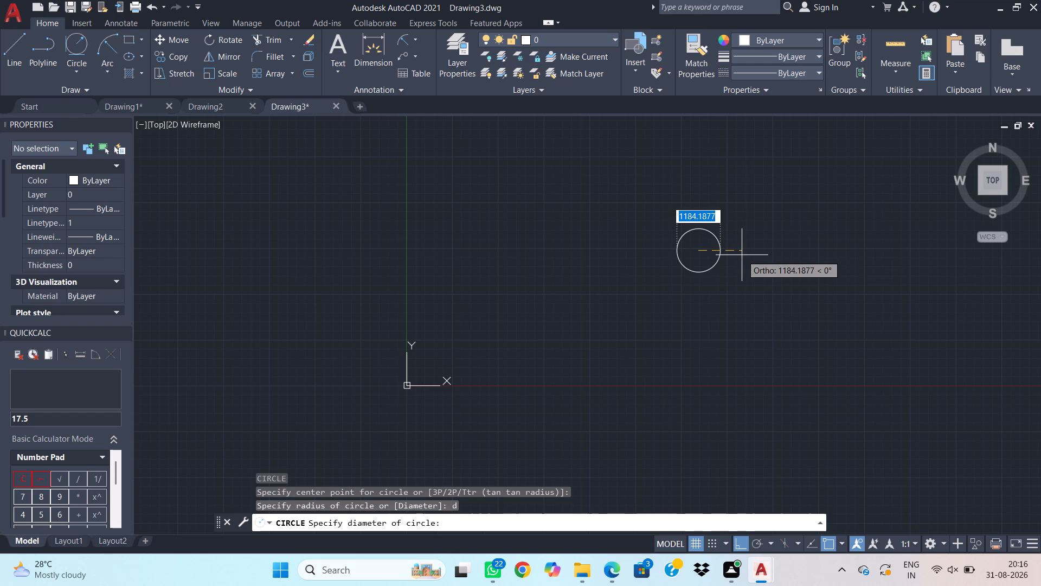
text(12)
key(Return)
Copy the diameter 12 circle from its centre 116 units horizontally to the right.
scroll(673, 268, up, 3)
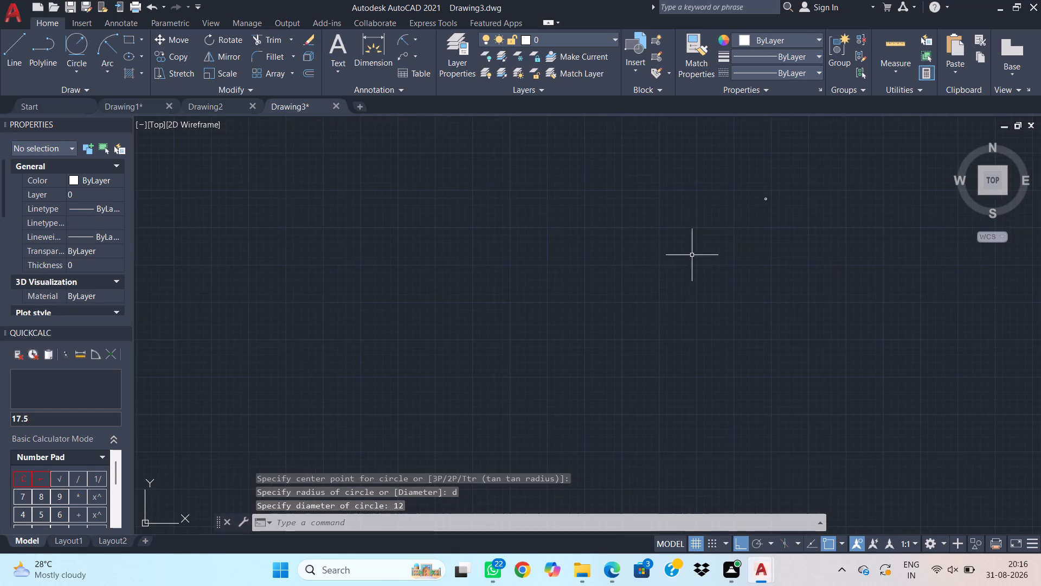
middle_drag(780, 246, 751, 279)
scroll(752, 243, up, 2)
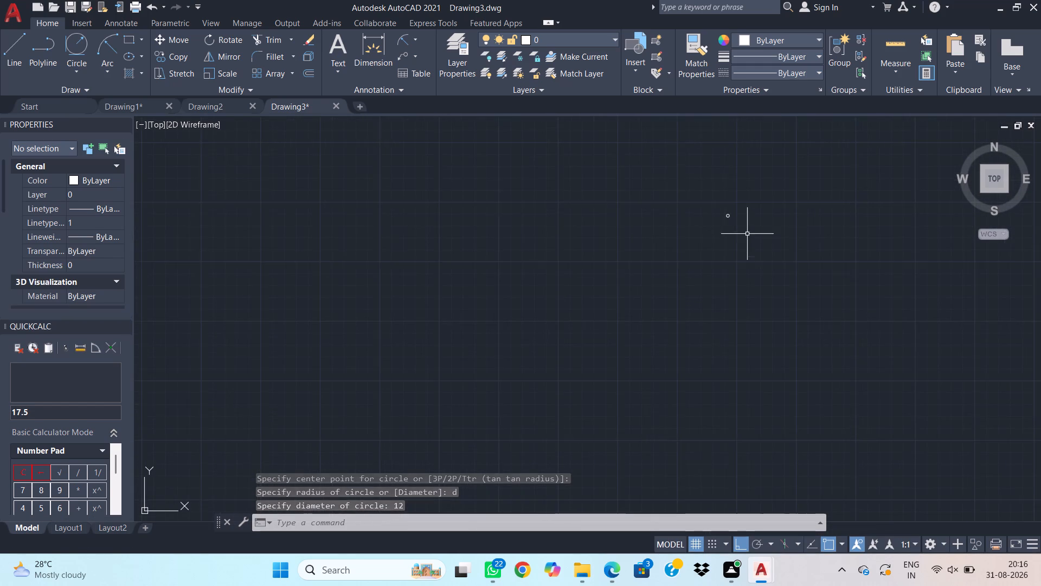
scroll(746, 233, up, 1)
middle_drag(733, 206, 699, 270)
scroll(690, 258, up, 2)
scroll(650, 240, up, 1)
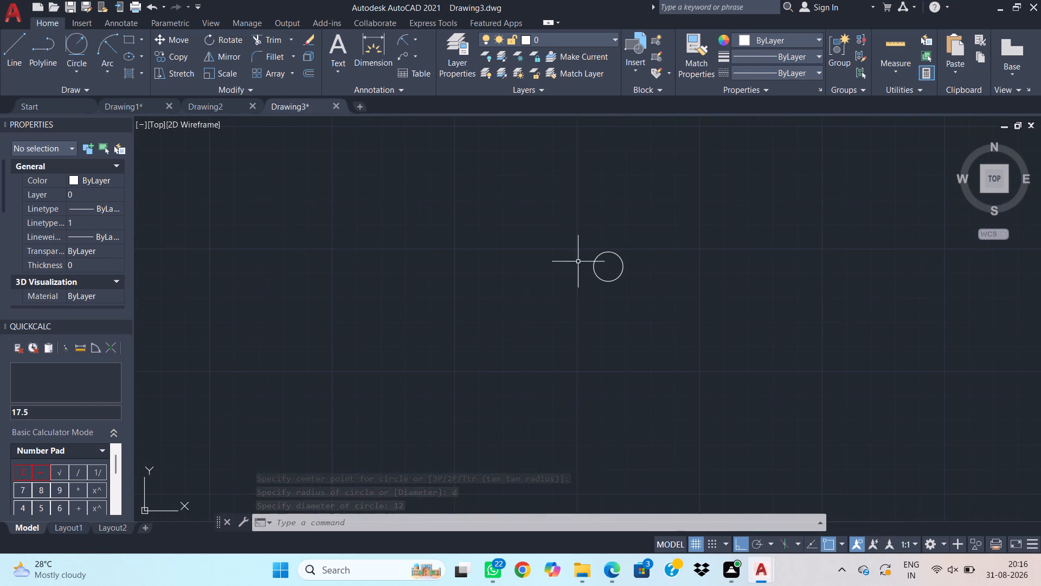
scroll(584, 273, up, 1)
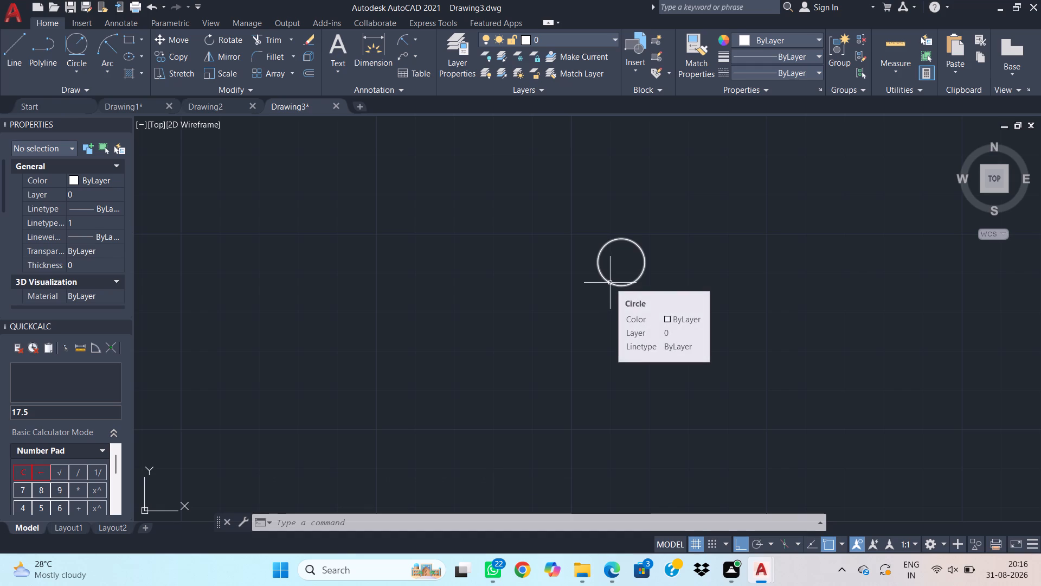
drag(687, 310, 685, 304)
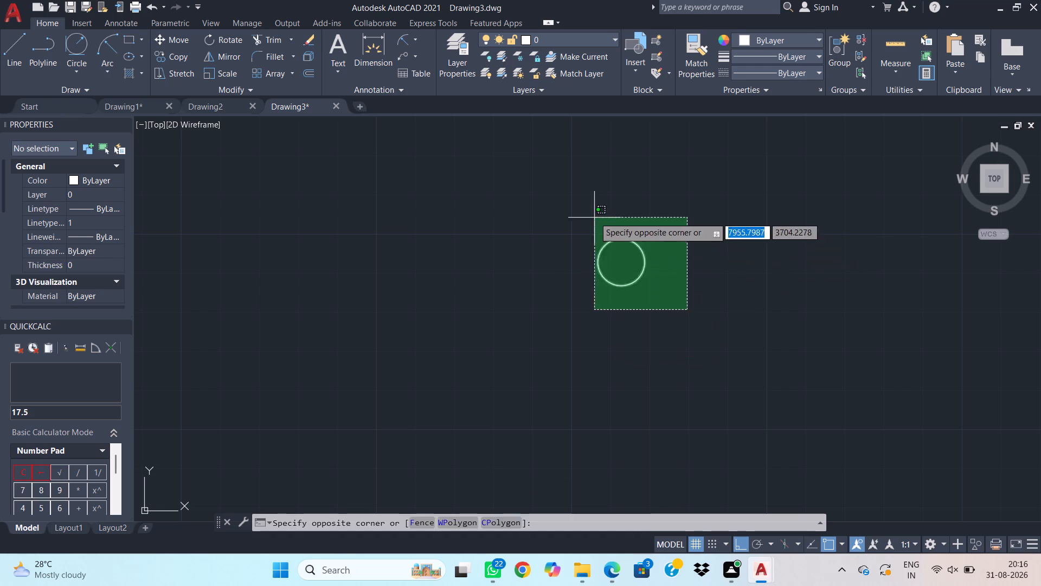
click(594, 217)
text(co)
key(space)
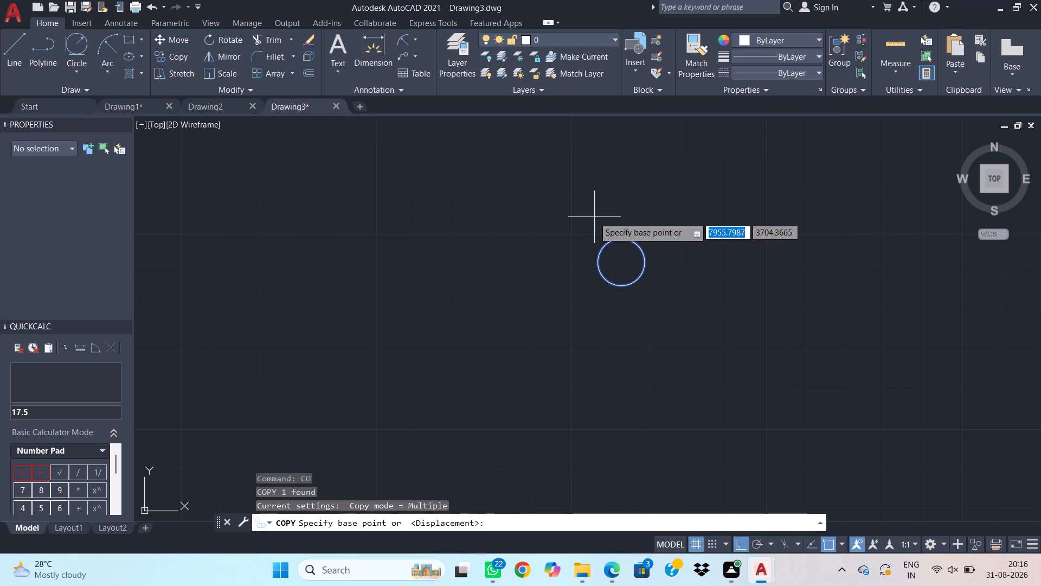
click(623, 258)
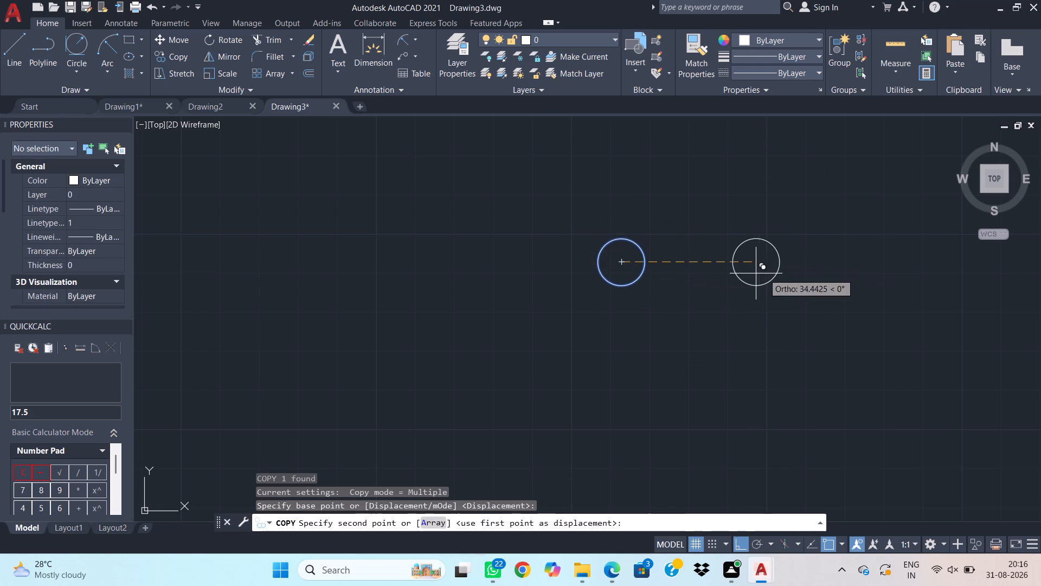
text(116)
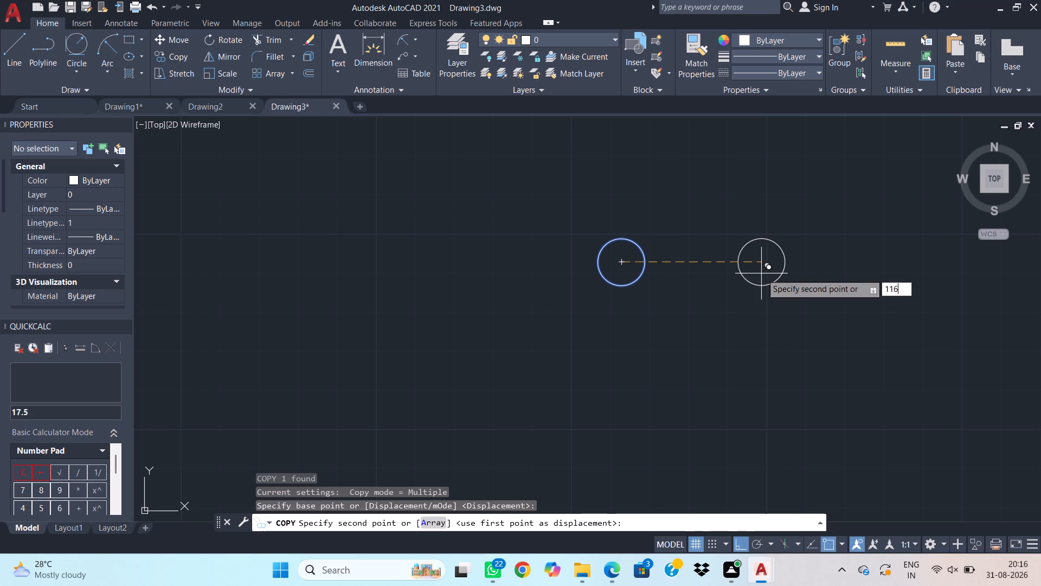
key(Return)
scroll(761, 273, down, 2)
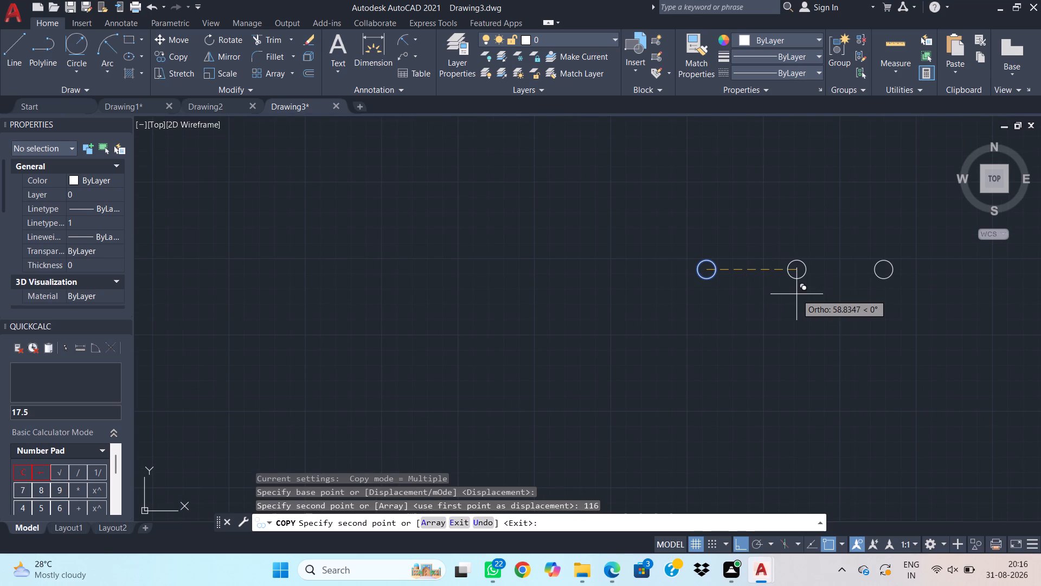
key(Escape)
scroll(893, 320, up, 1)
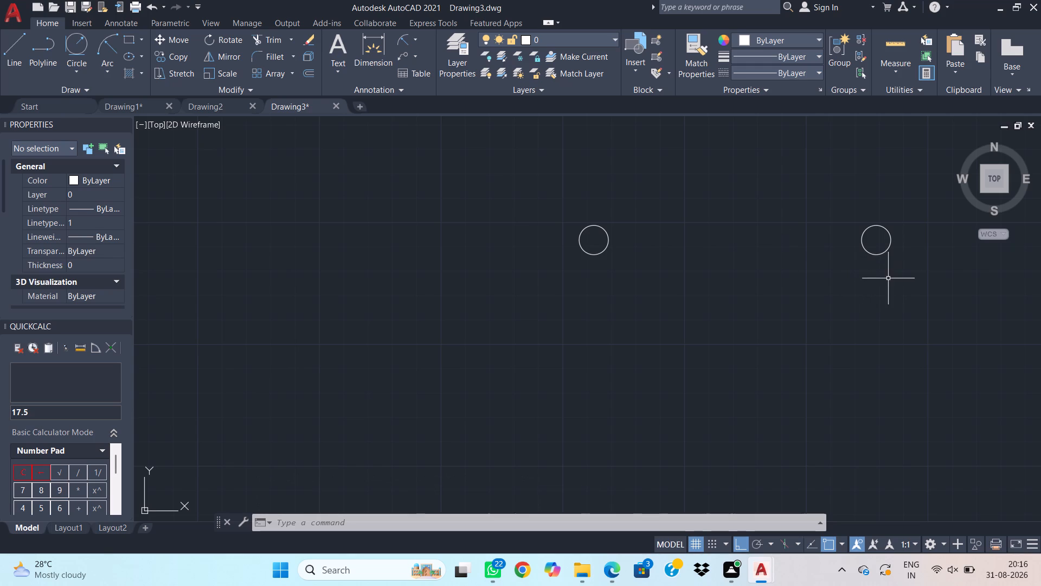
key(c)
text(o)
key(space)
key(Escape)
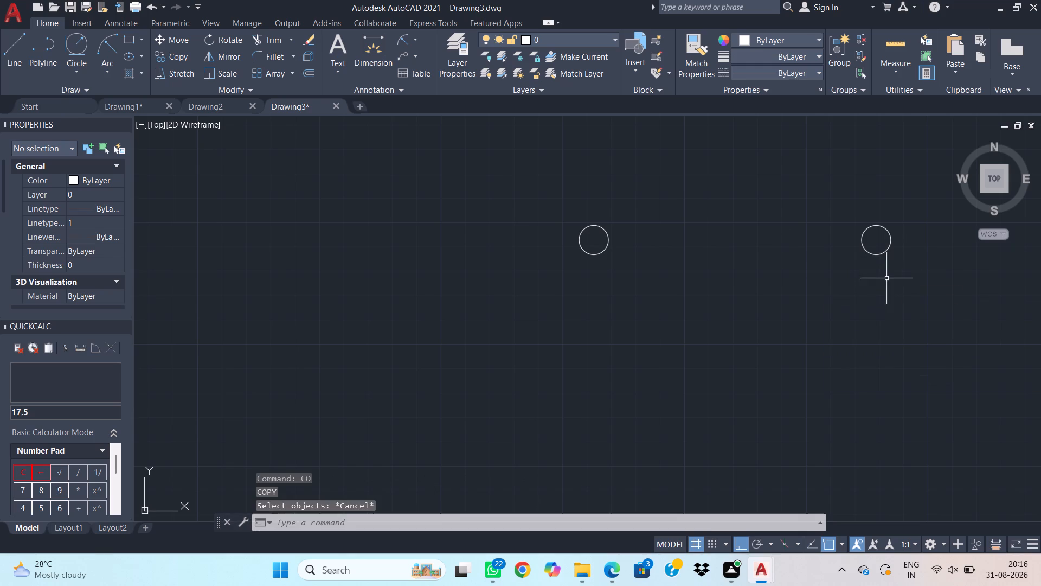
Copy both circles 60 units straight down, using the left circle's centre as the base point.
drag(899, 282, 894, 266)
click(506, 188)
text(co)
key(space)
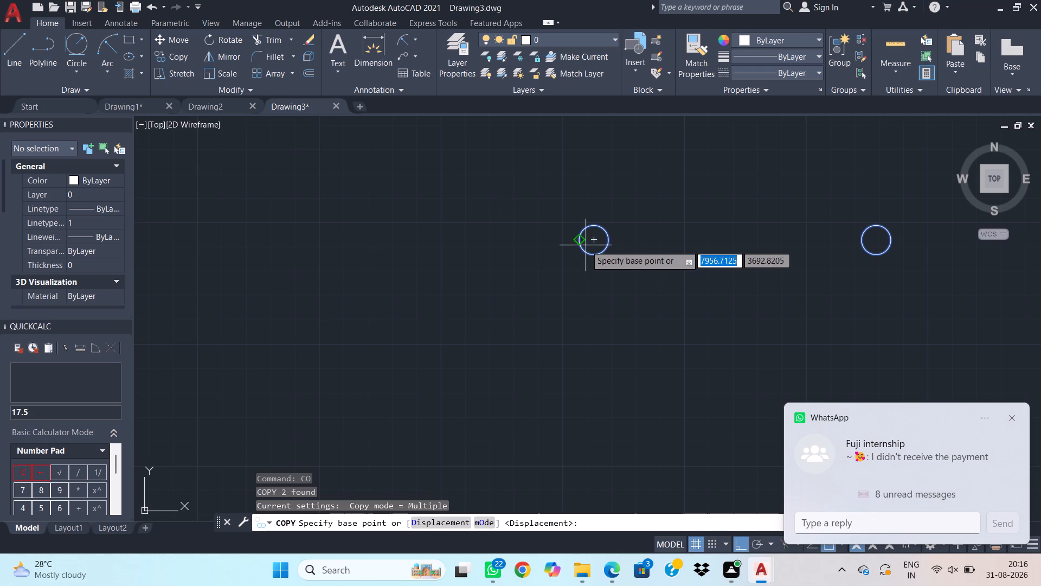
click(592, 239)
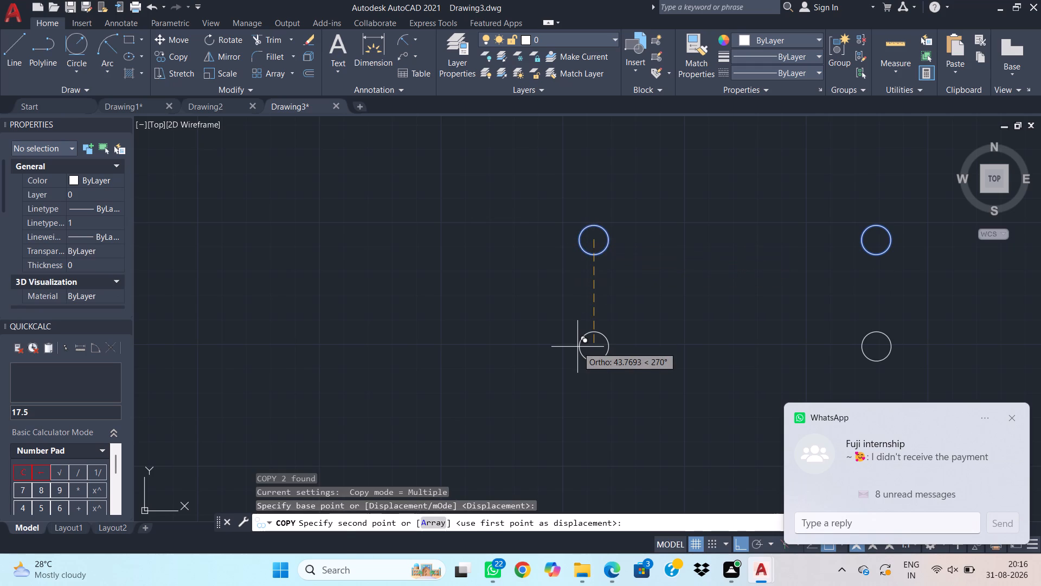
text(60)
key(Return)
key(Escape)
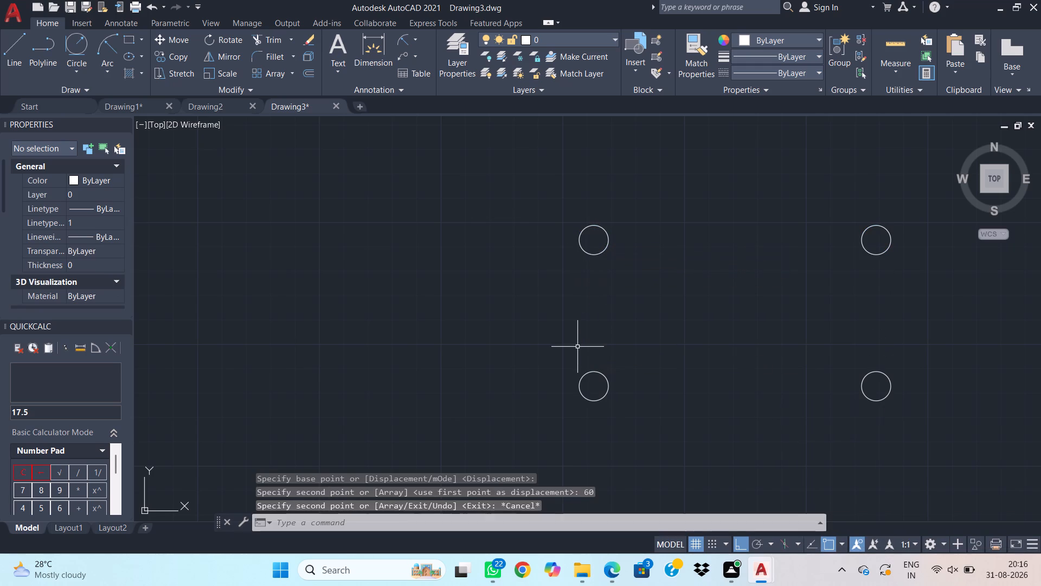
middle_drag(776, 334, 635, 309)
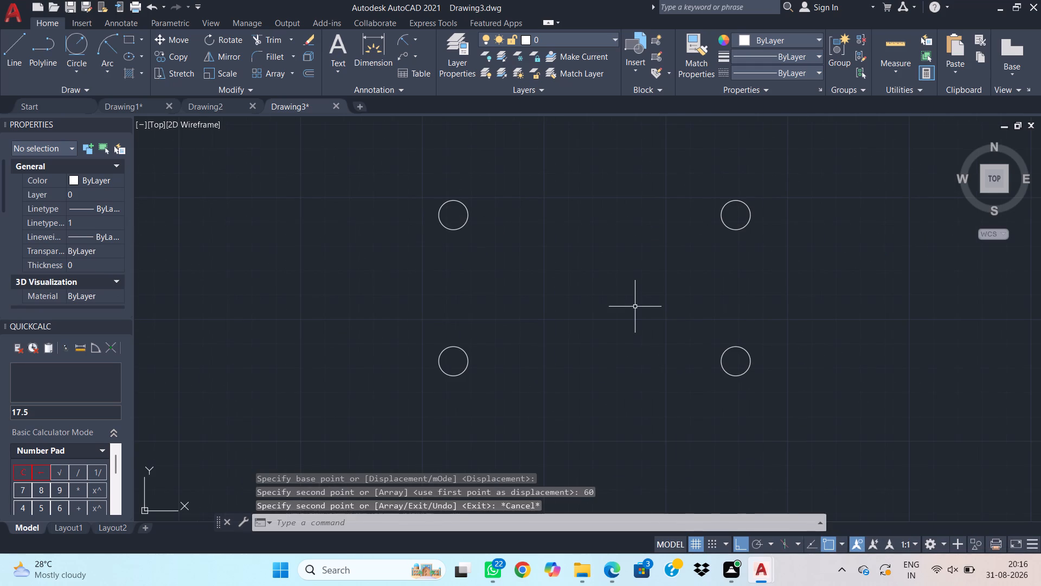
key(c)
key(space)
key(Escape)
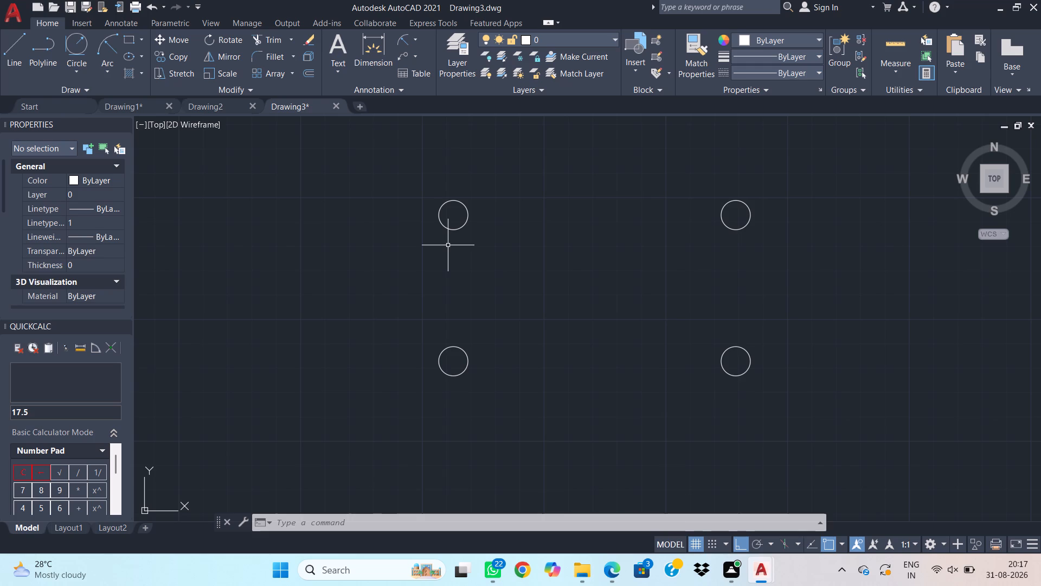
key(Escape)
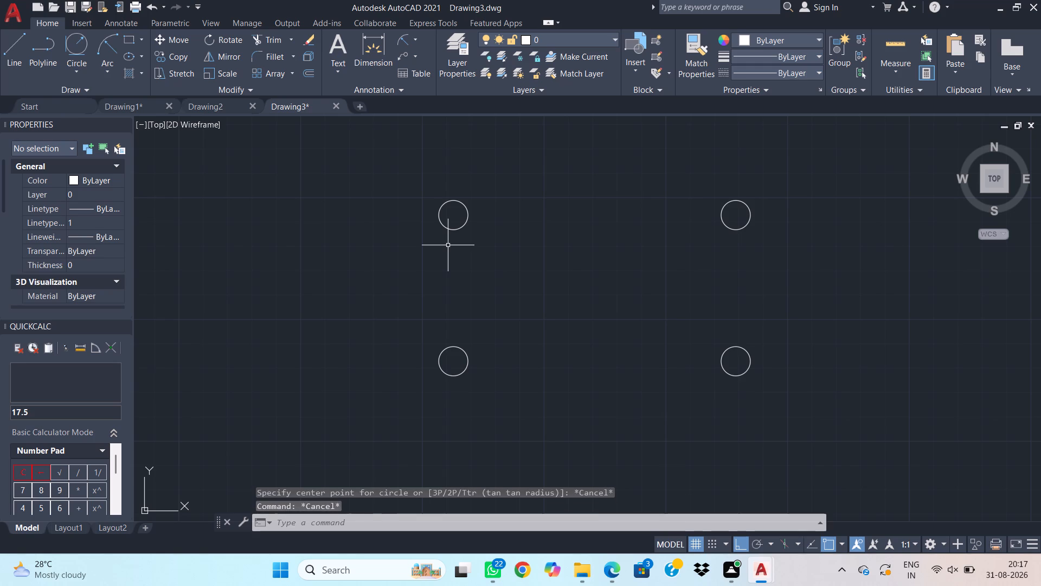
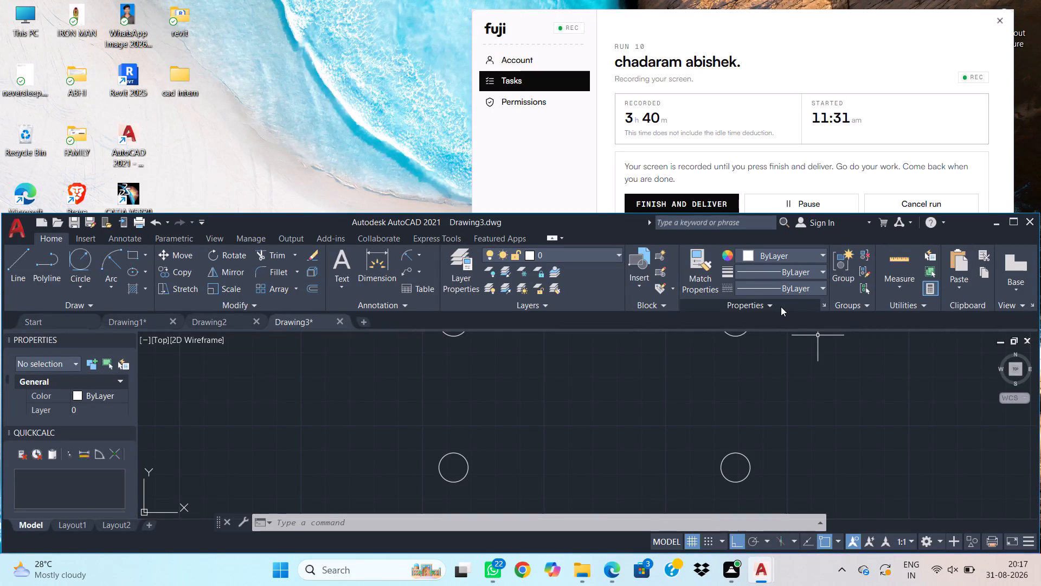
Maximize the application window to fill the screen with Drawing3 open, leaving nothing selected and no command active.
click(818, 435)
click(860, 400)
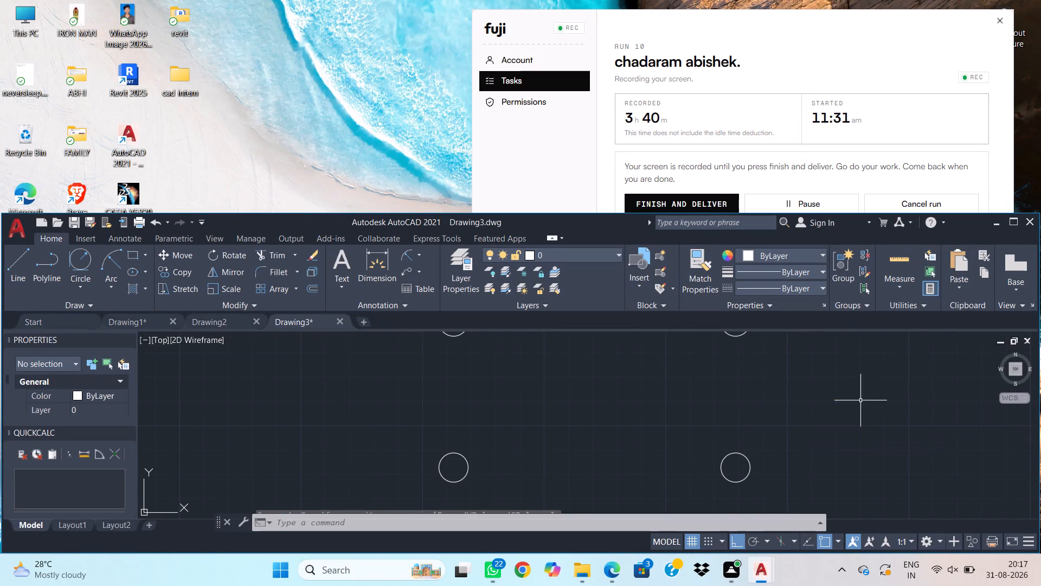
click(1012, 226)
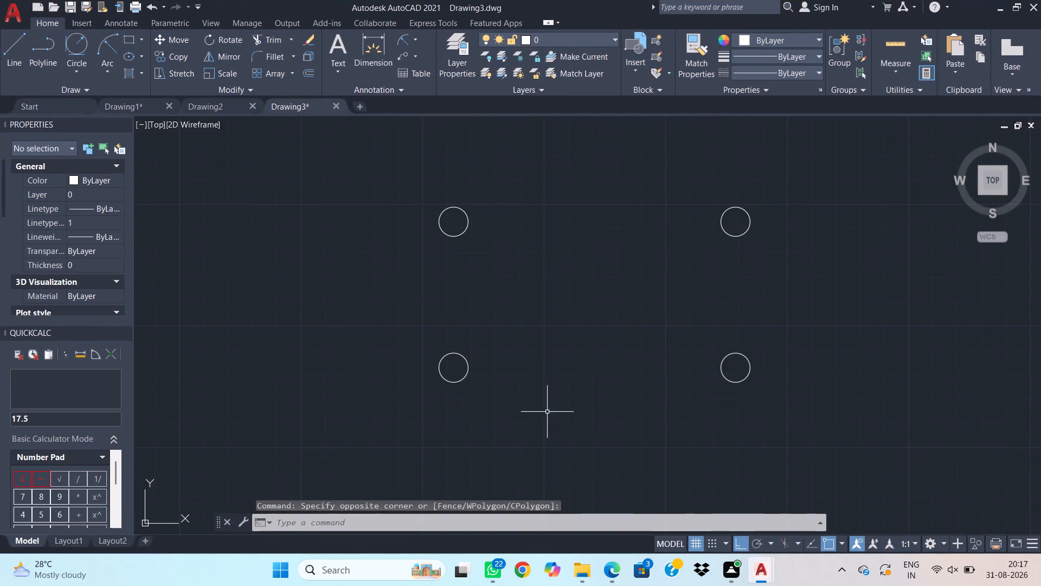
key(Escape)
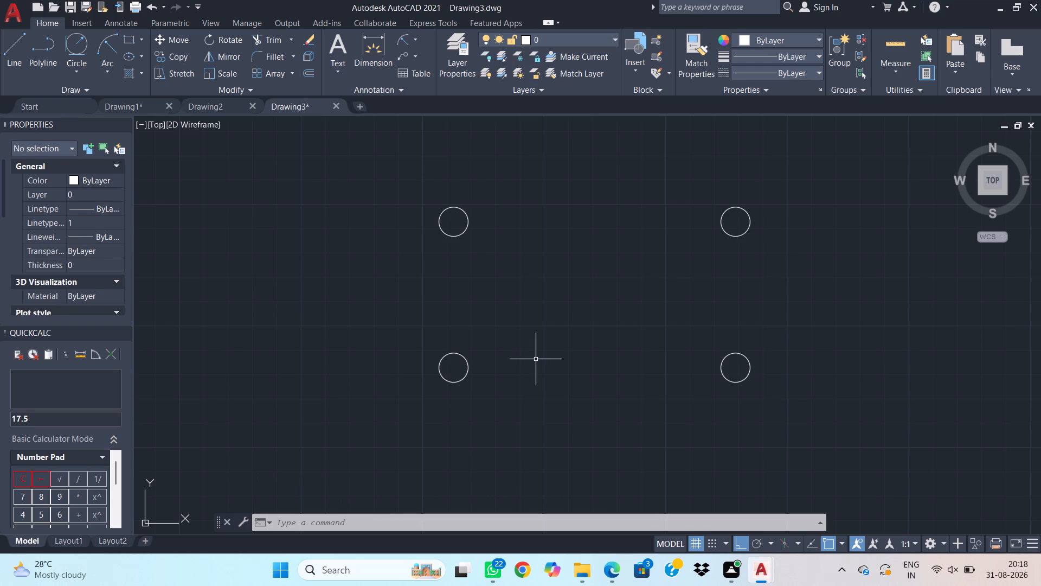
key(Escape)
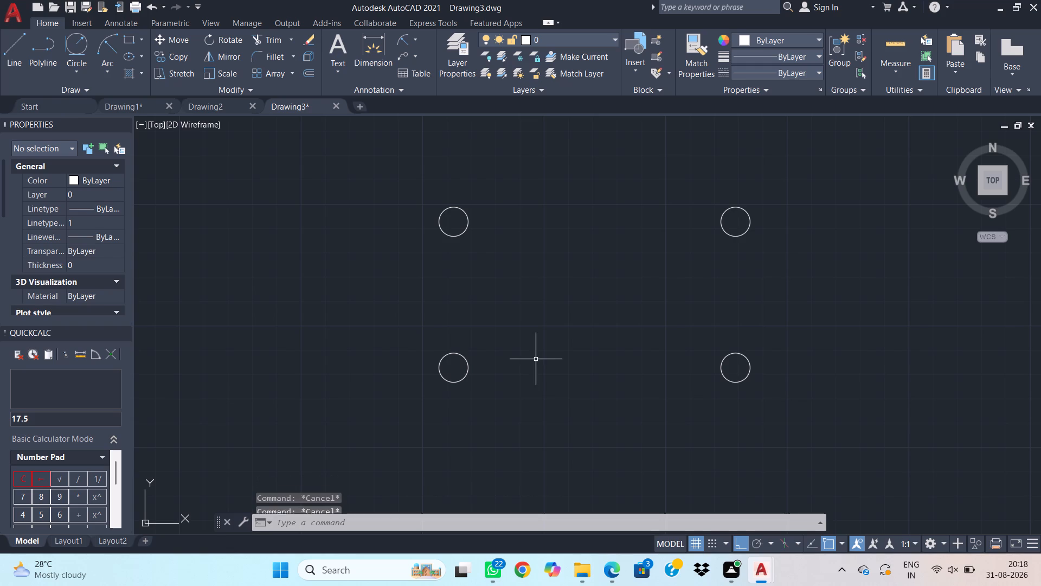
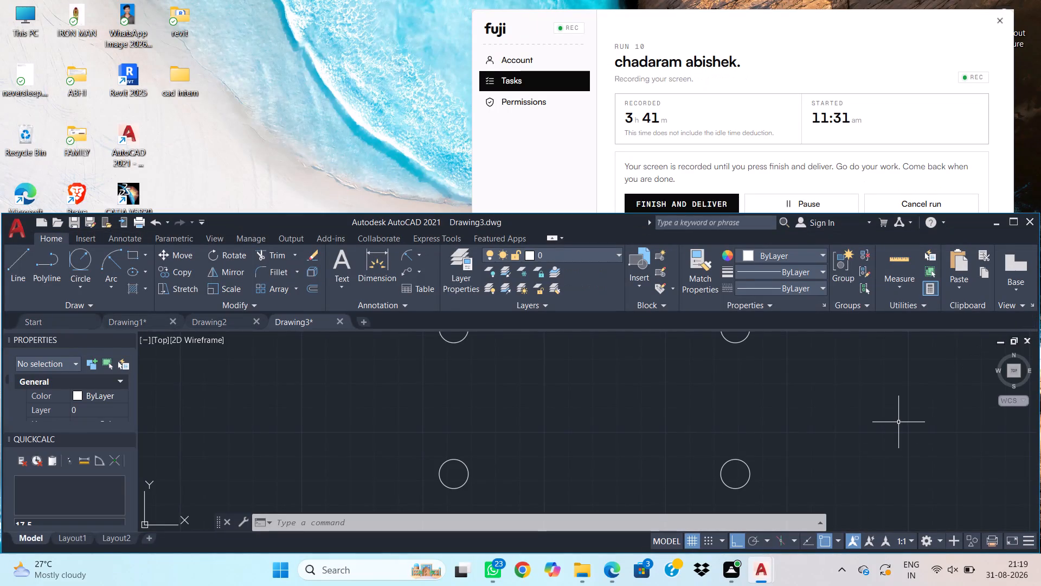
Maximize the drawing window so Drawing3 fills the screen.
click(1012, 219)
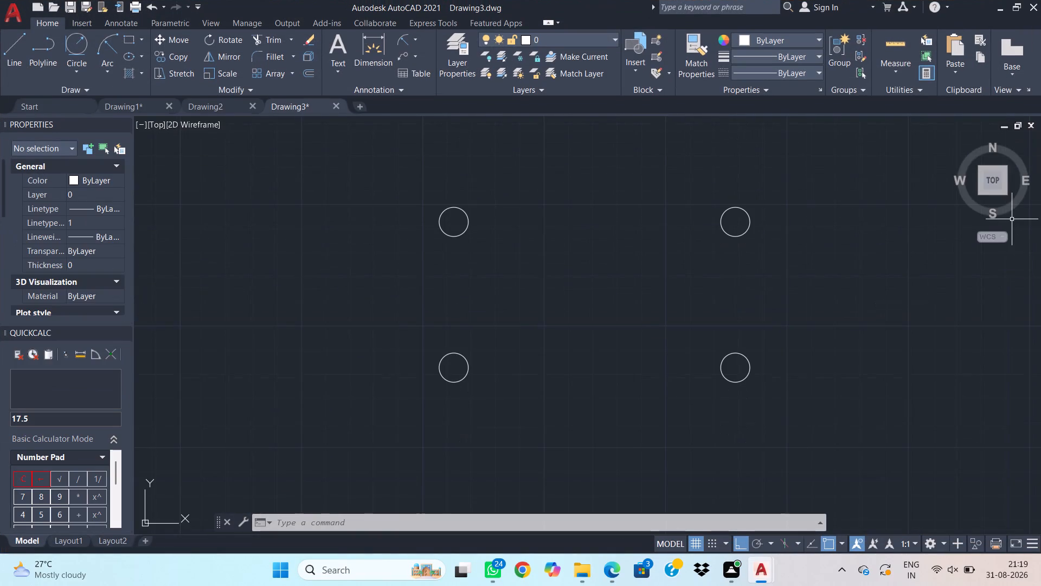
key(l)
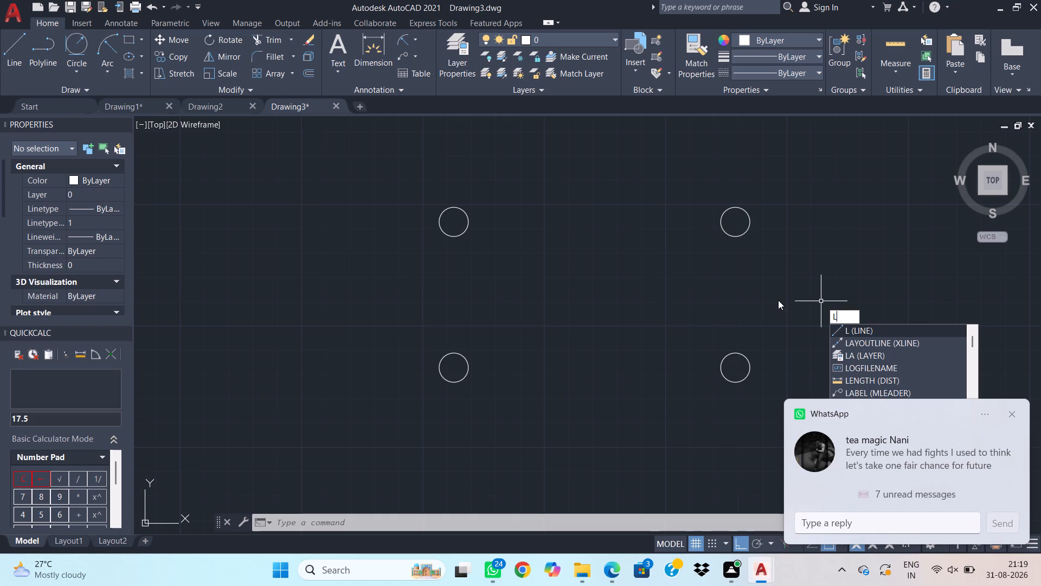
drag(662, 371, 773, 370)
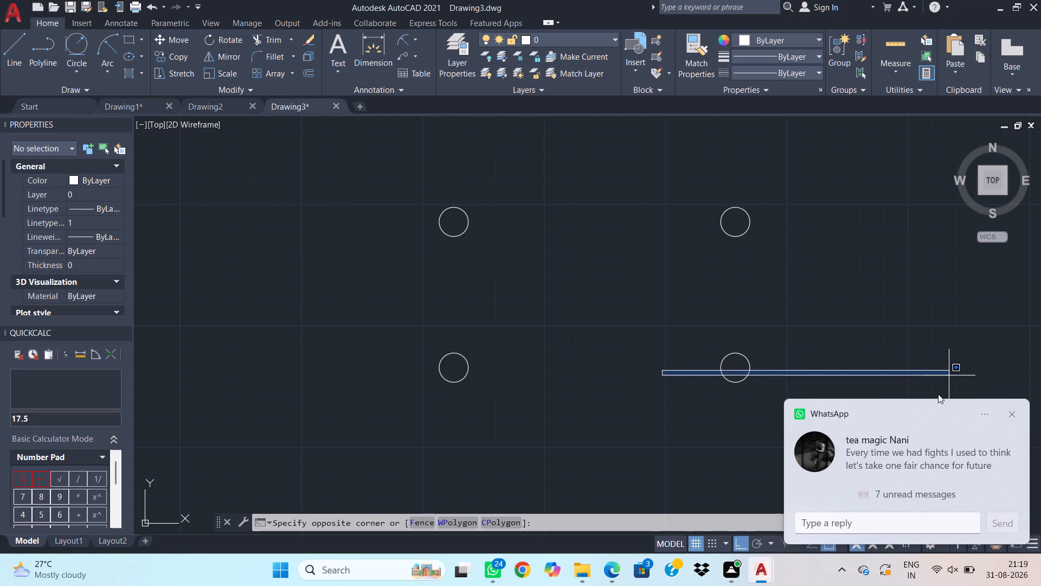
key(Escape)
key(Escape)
Draw a line starting from a free point to the right of the four holes, between their upper and lower rows.
text(l)
key(space)
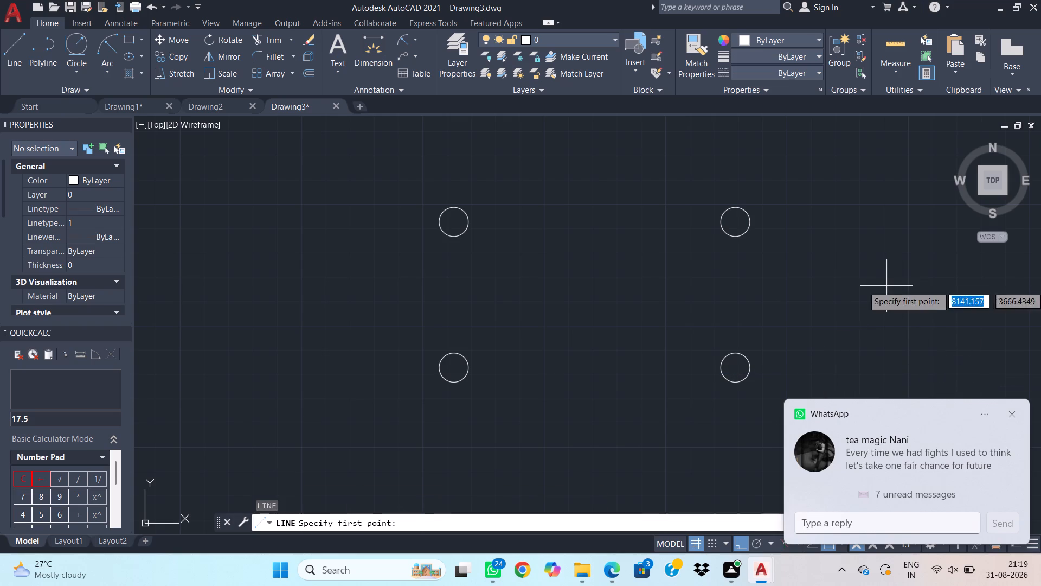
click(886, 286)
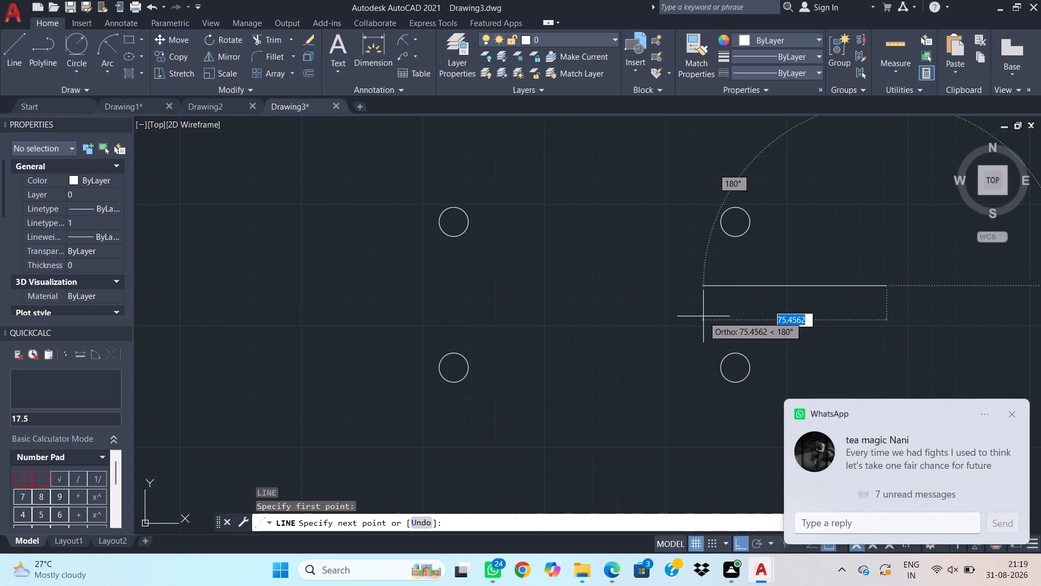
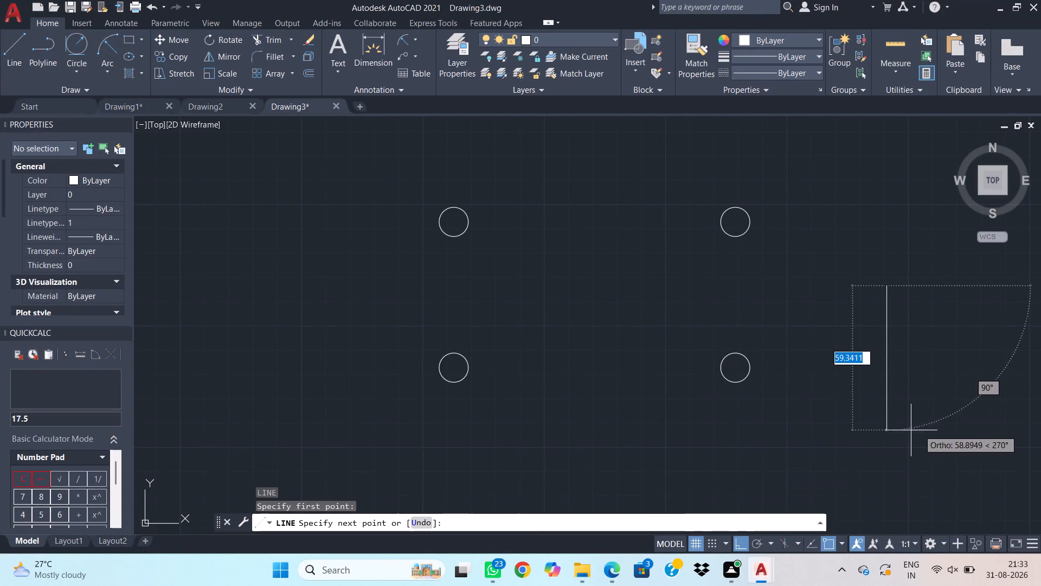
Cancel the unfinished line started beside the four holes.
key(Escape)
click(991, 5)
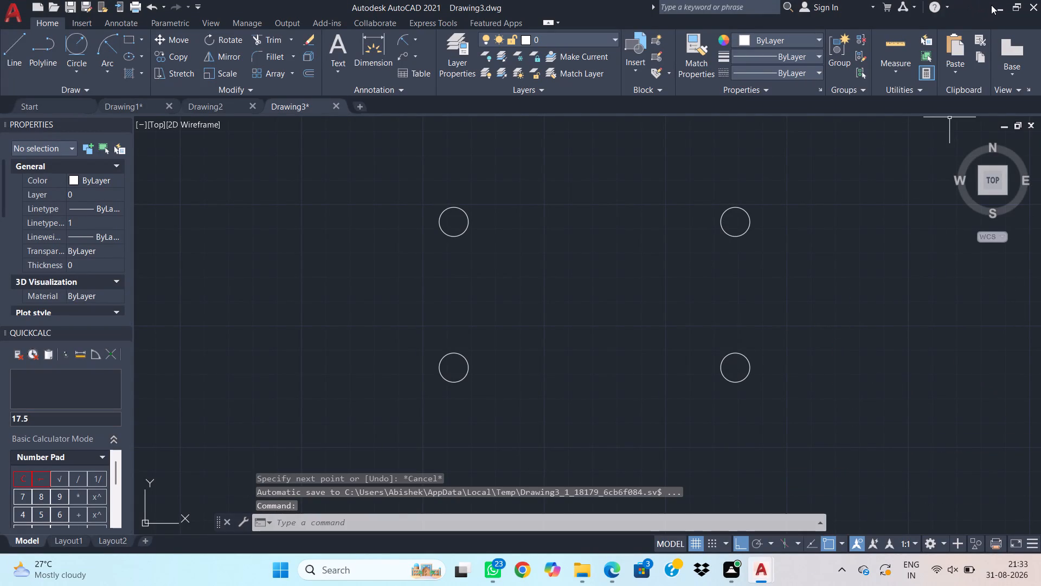
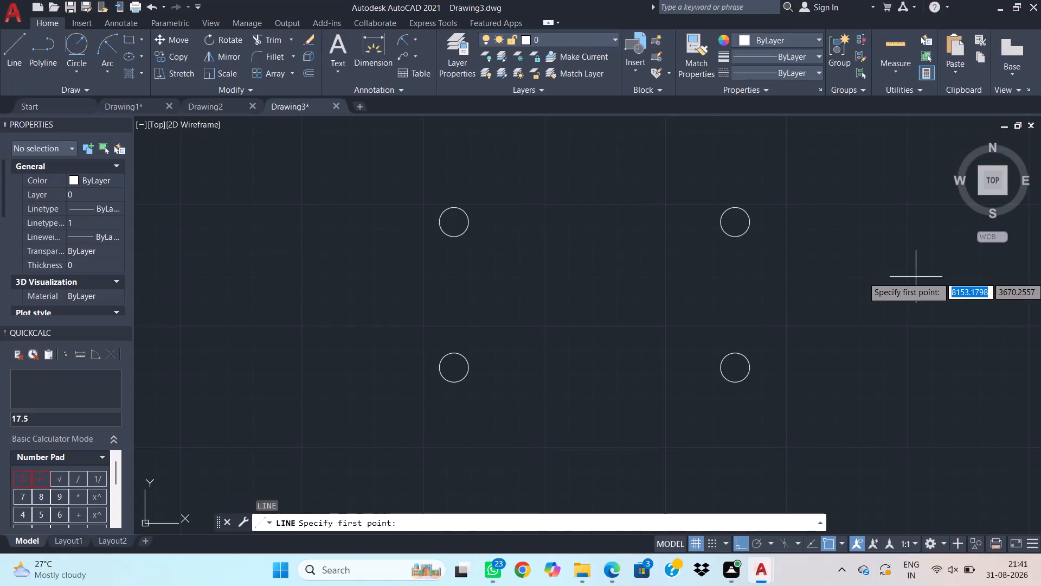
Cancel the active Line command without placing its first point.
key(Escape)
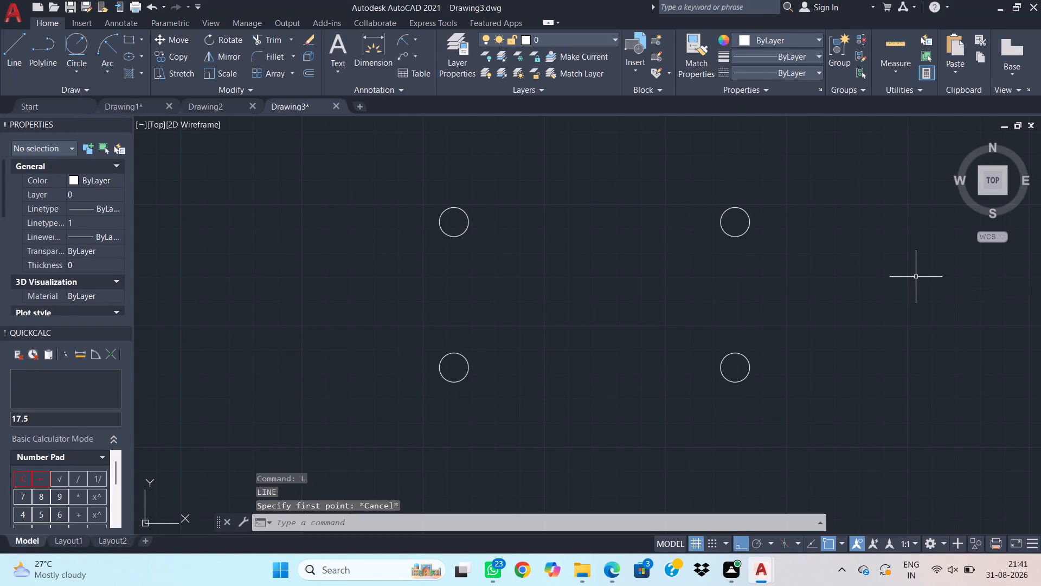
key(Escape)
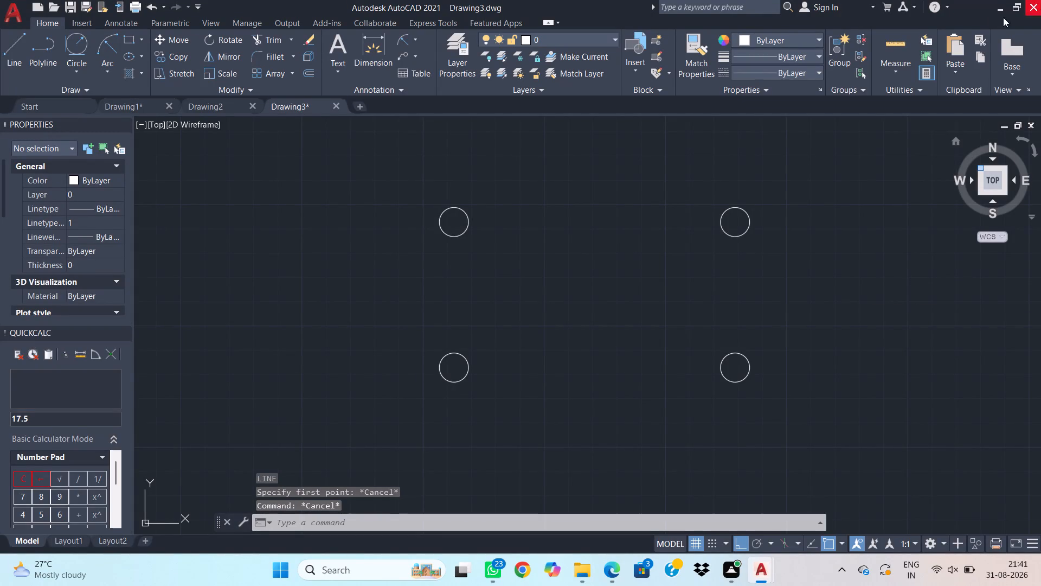
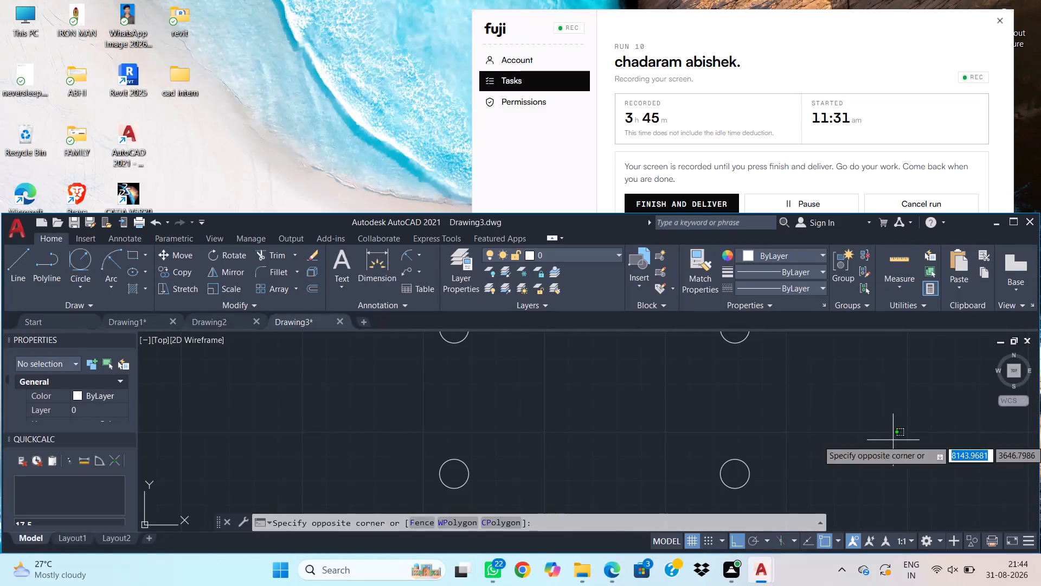
Clear the pending selection window and maximize the drawing application window.
triple_click(893, 440)
click(893, 440)
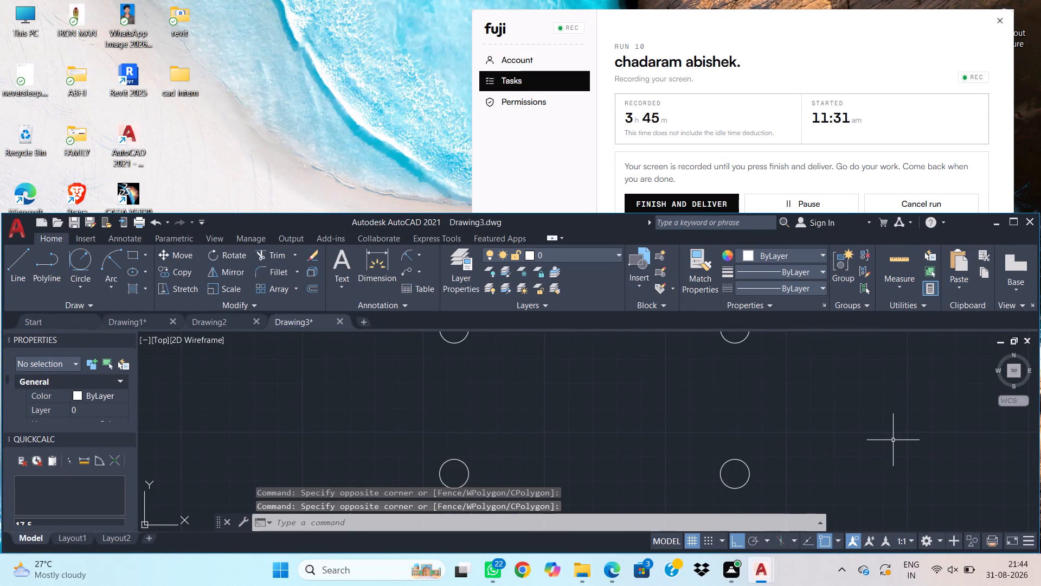
key(Escape)
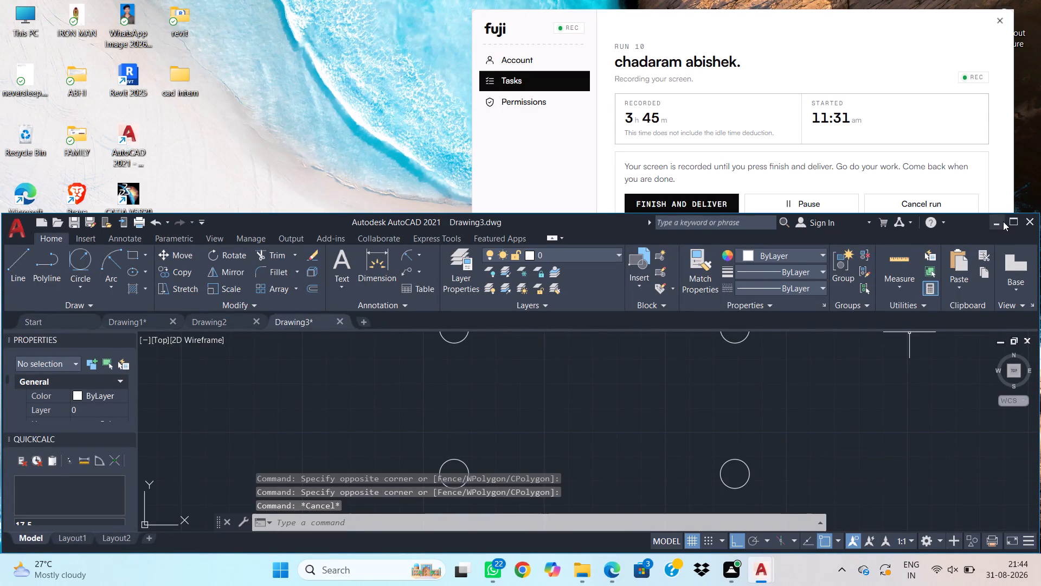
click(1006, 221)
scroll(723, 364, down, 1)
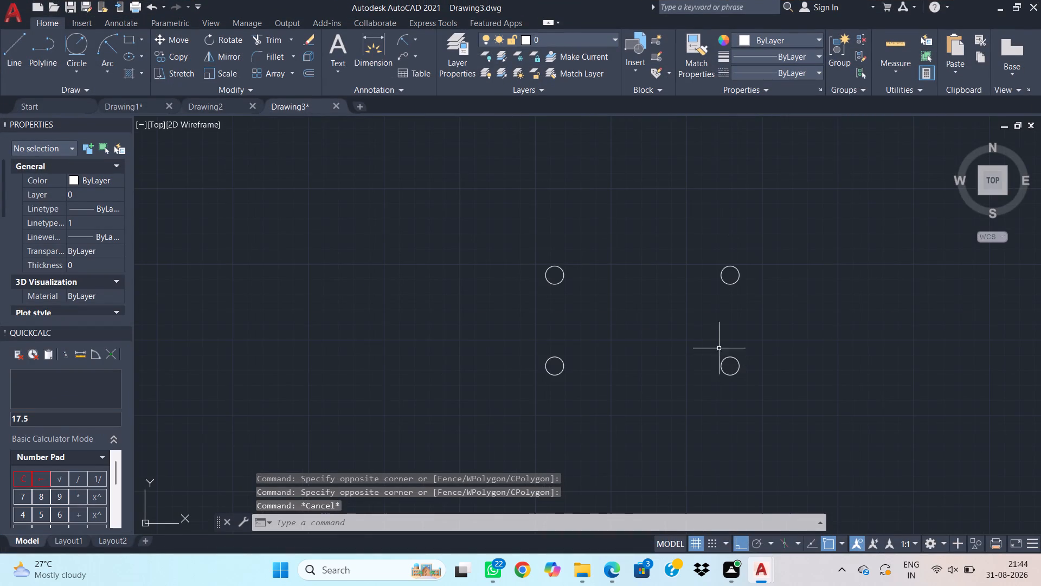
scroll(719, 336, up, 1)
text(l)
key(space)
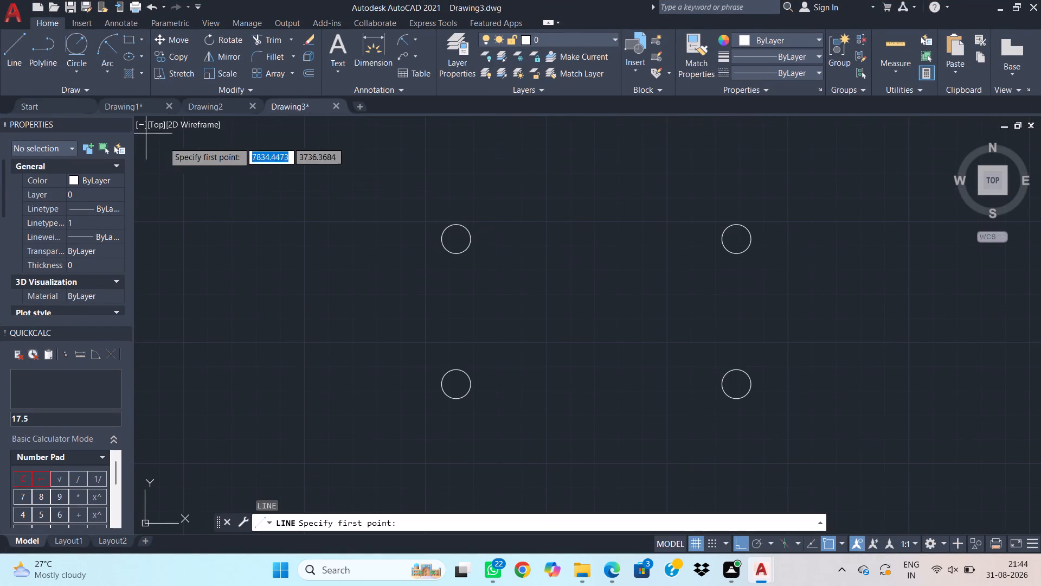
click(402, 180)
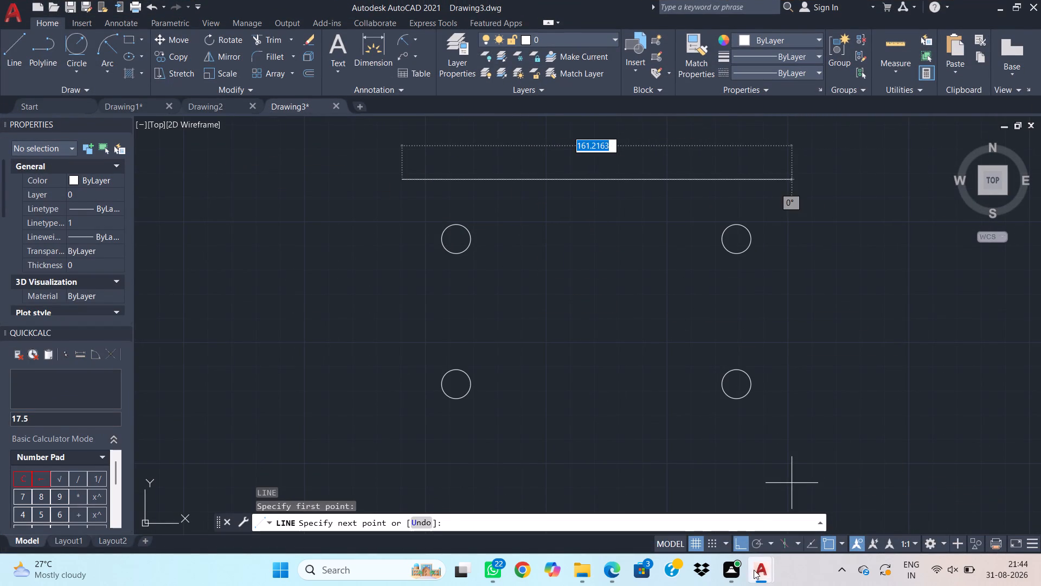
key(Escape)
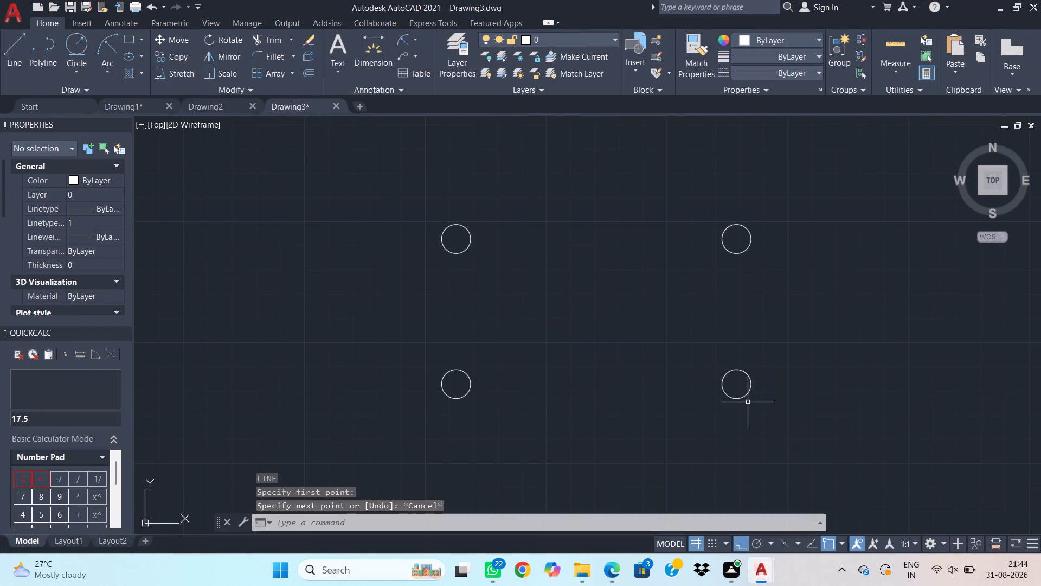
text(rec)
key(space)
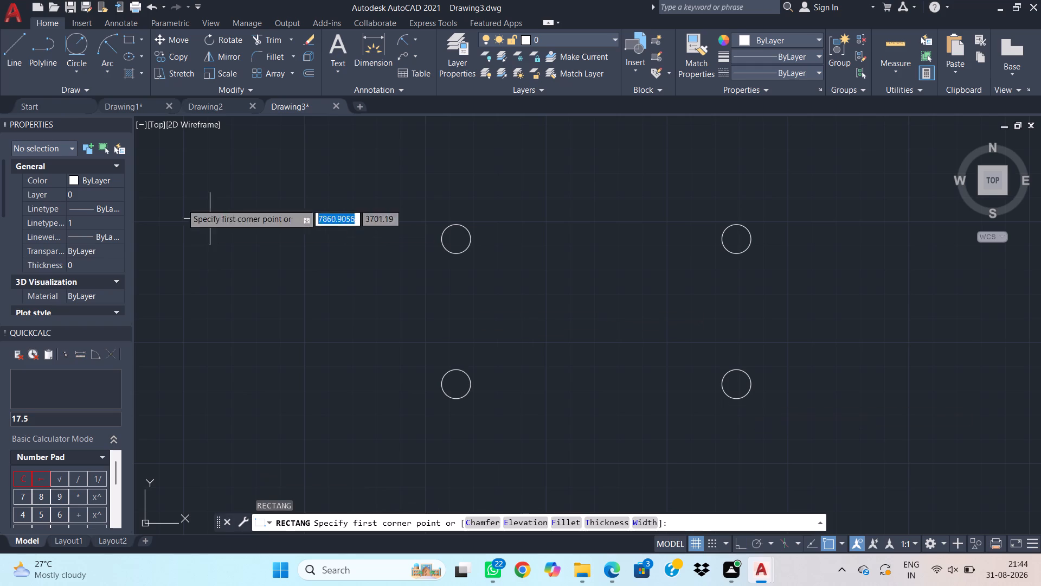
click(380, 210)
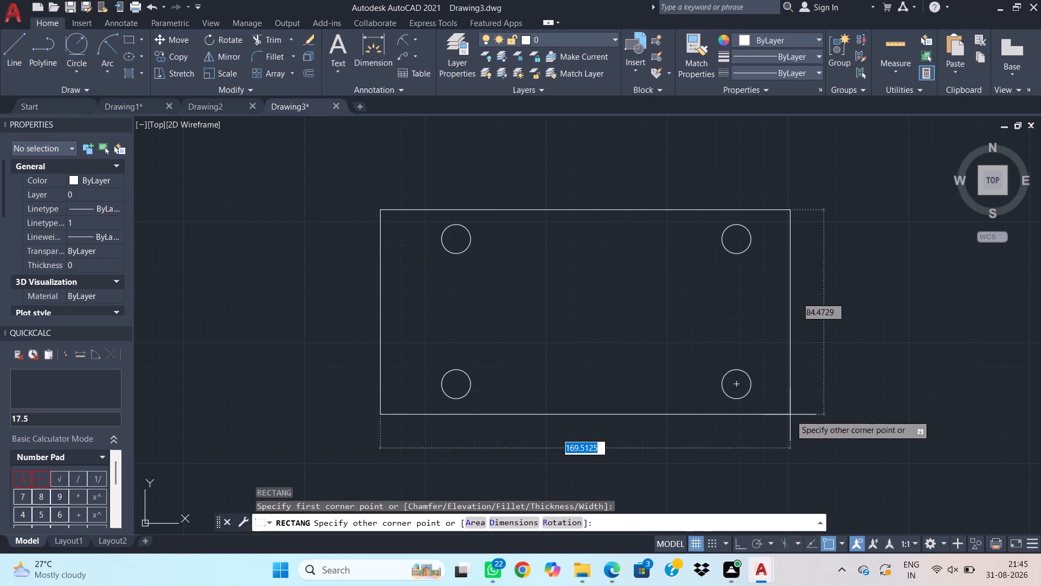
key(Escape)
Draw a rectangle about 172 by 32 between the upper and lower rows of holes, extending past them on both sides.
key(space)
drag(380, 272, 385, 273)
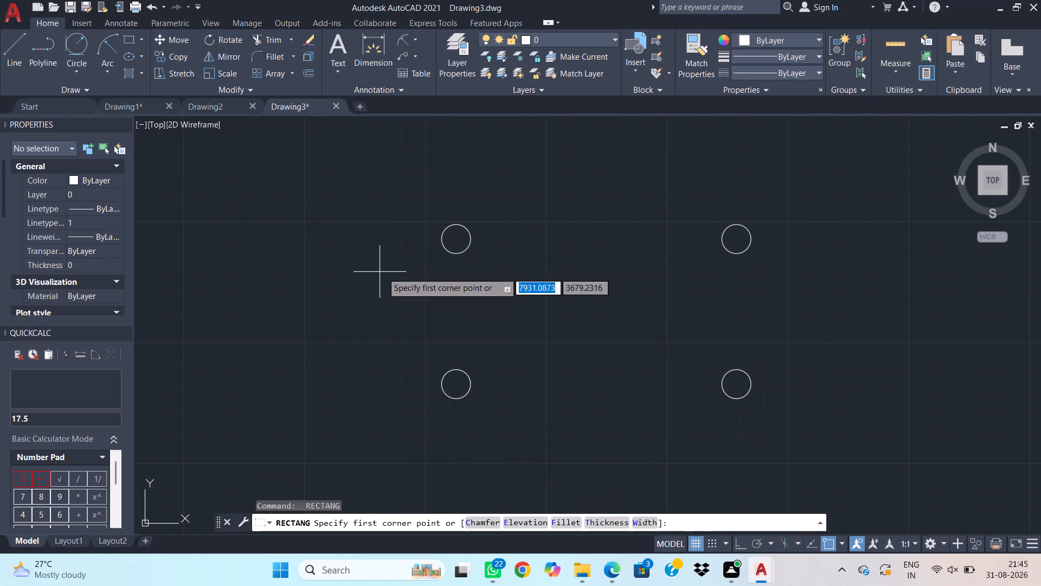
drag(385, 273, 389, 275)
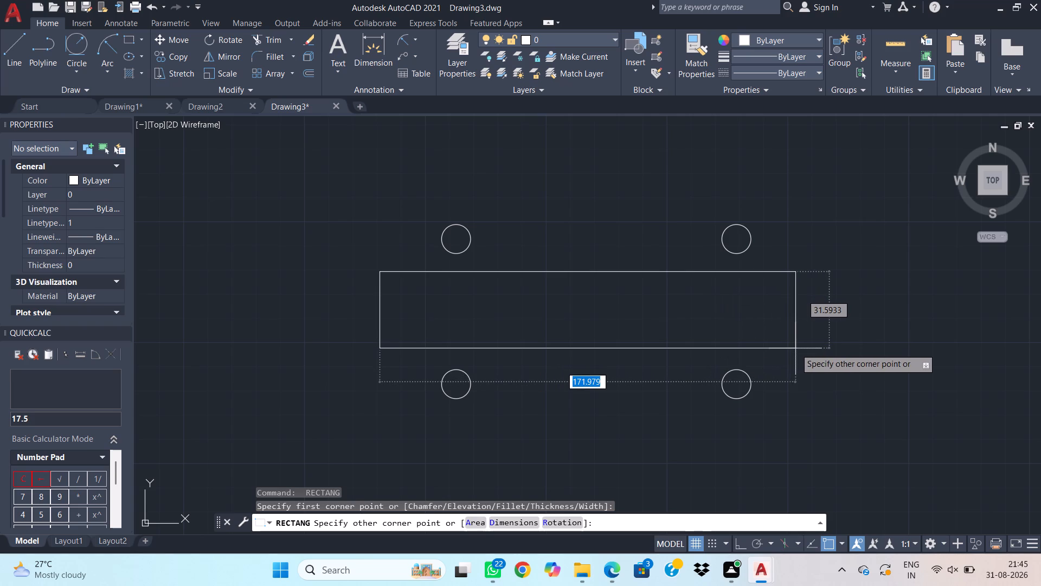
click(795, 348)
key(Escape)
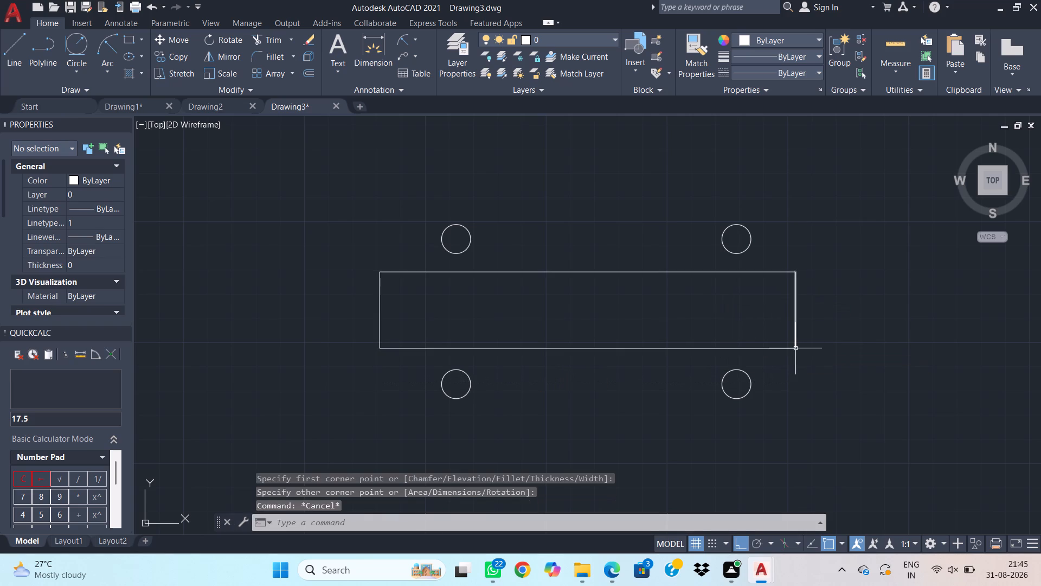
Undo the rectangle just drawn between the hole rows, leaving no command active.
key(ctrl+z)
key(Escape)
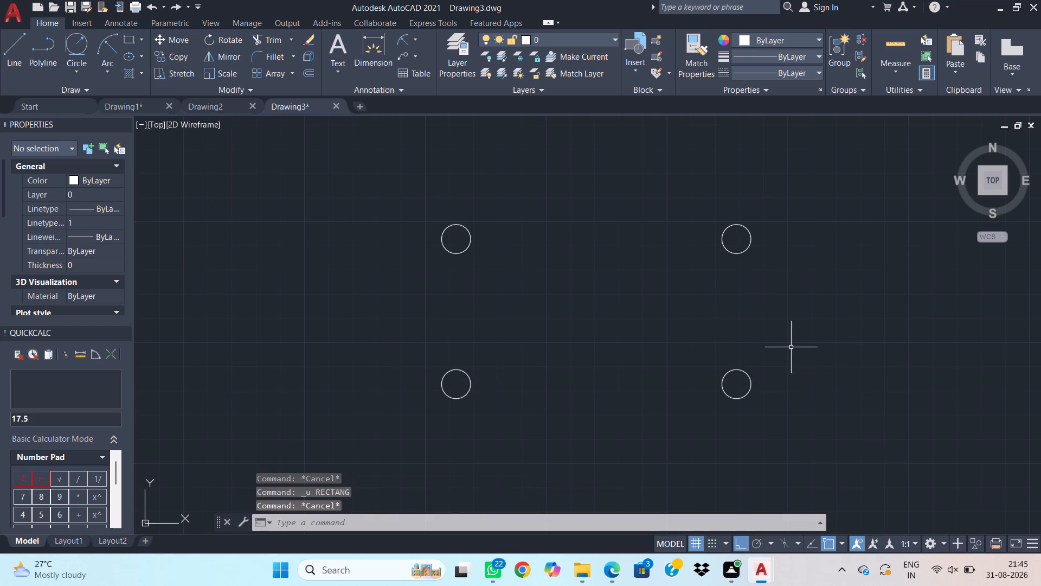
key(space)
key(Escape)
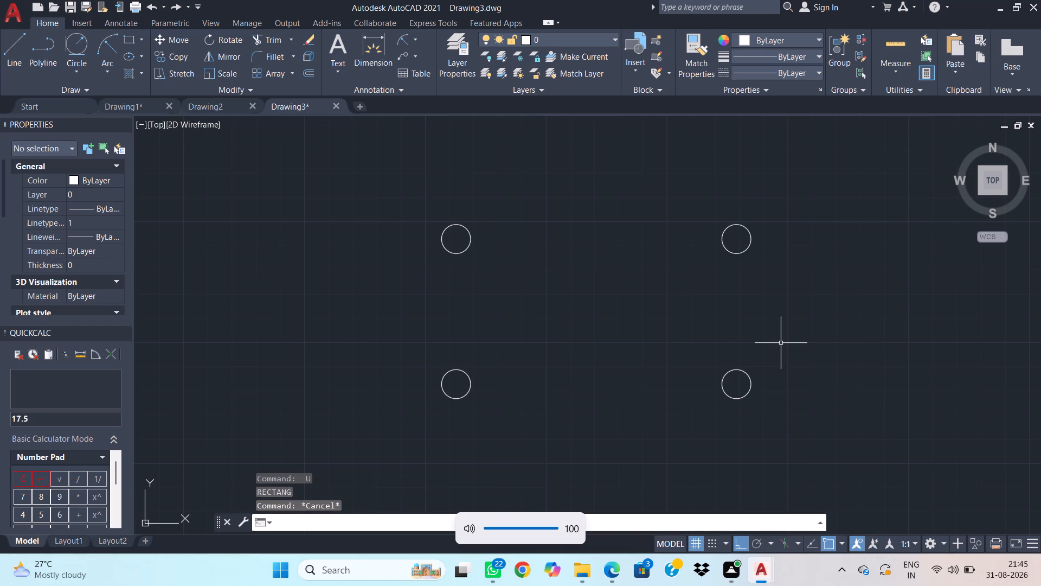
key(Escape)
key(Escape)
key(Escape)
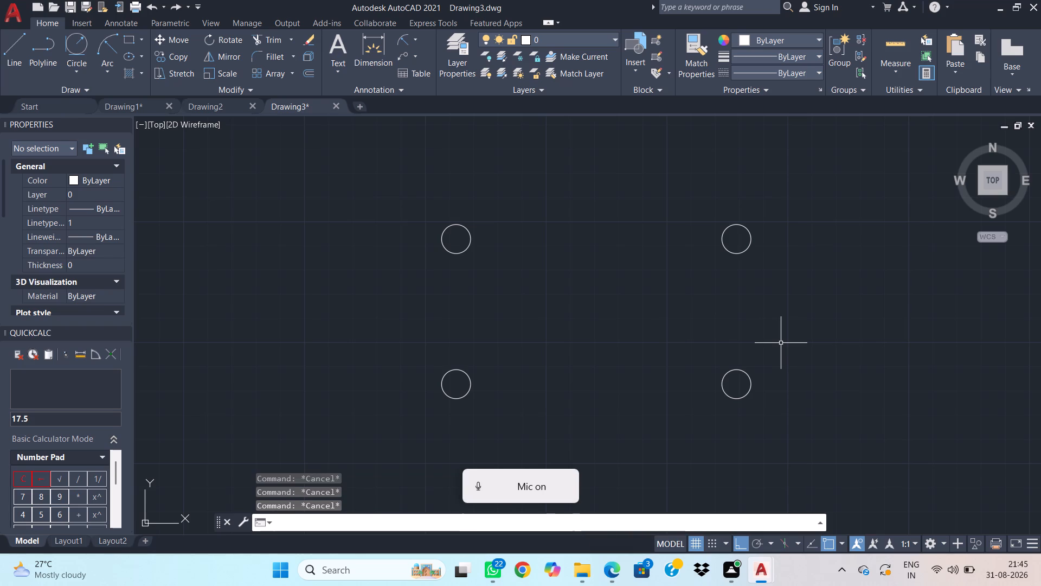
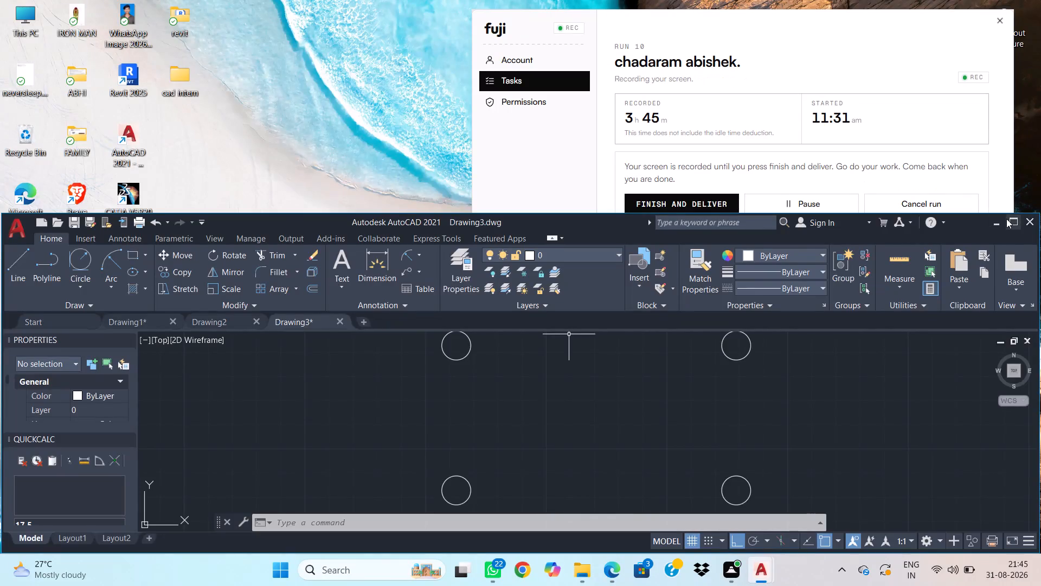
Bring the drawing application to full size and examine the Drawing1 and Drawing2 sheets, including Drawing2's front and top views.
click(1006, 219)
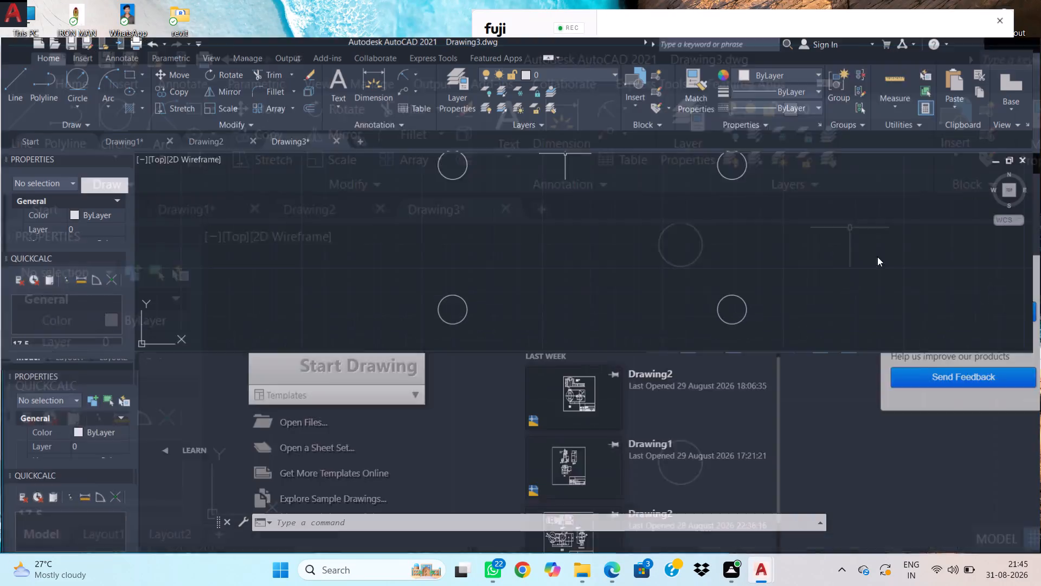
click(224, 100)
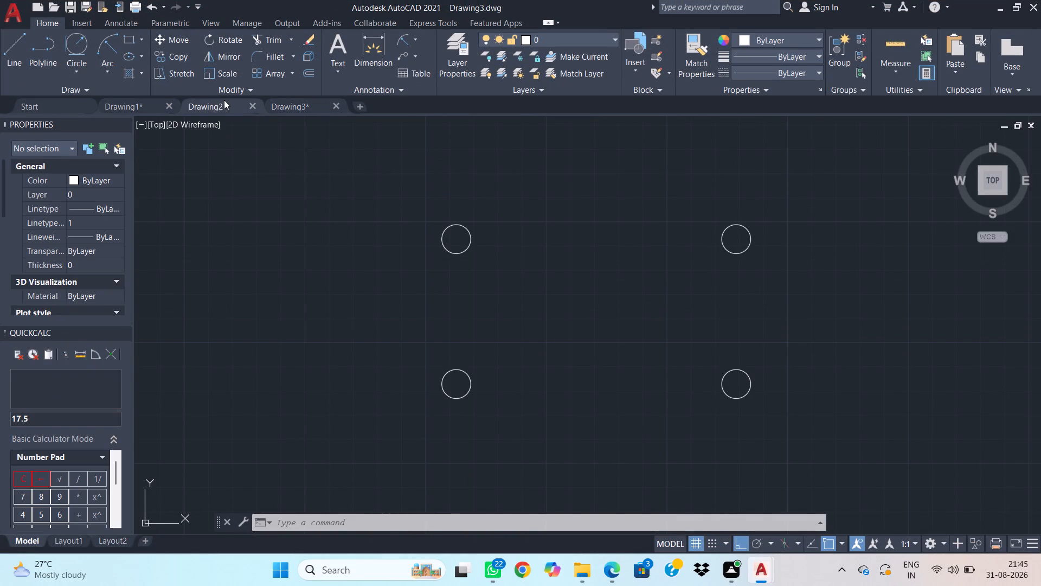
click(136, 102)
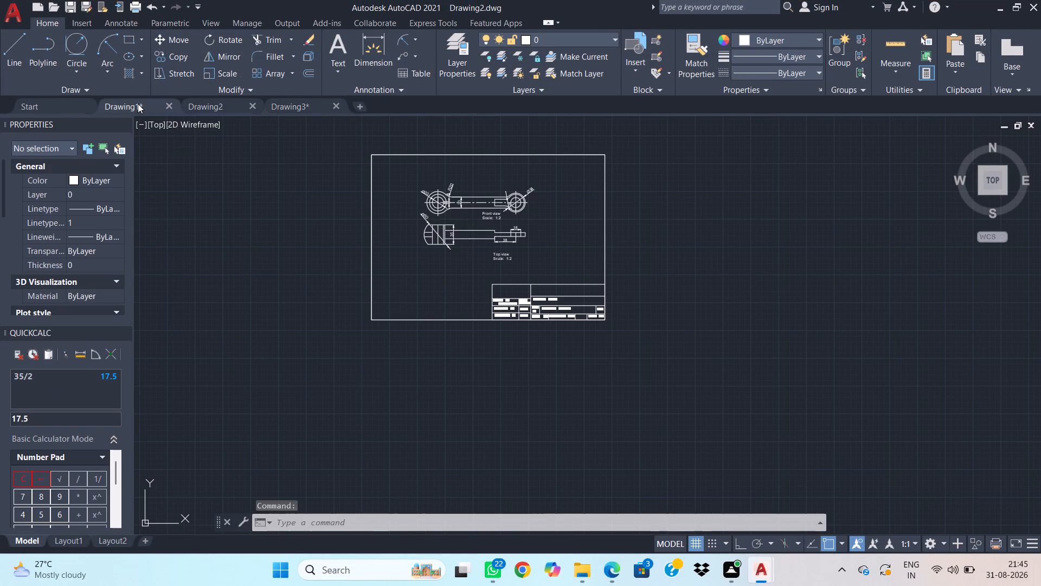
click(224, 103)
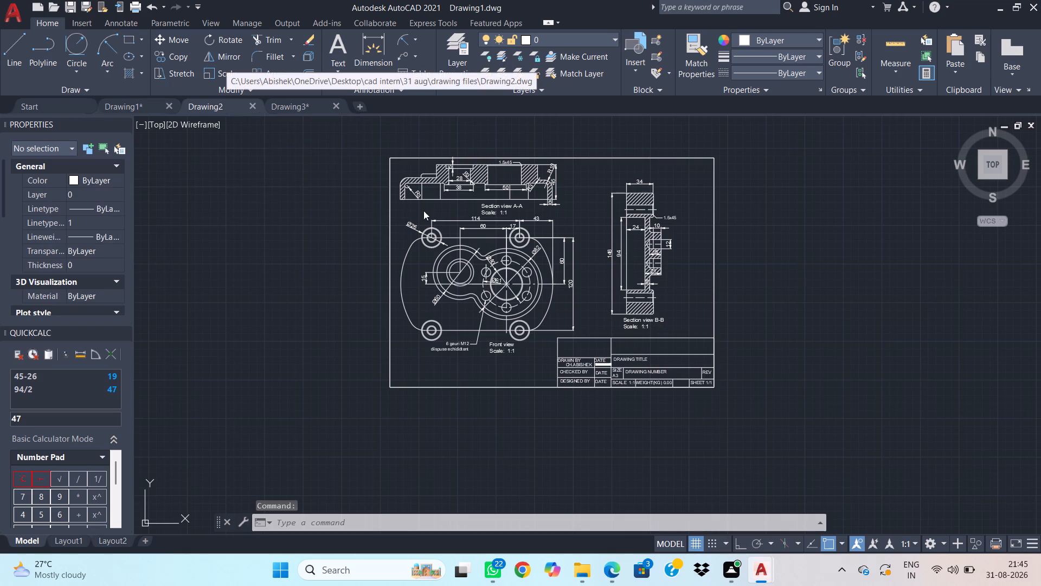
scroll(483, 204, up, 2)
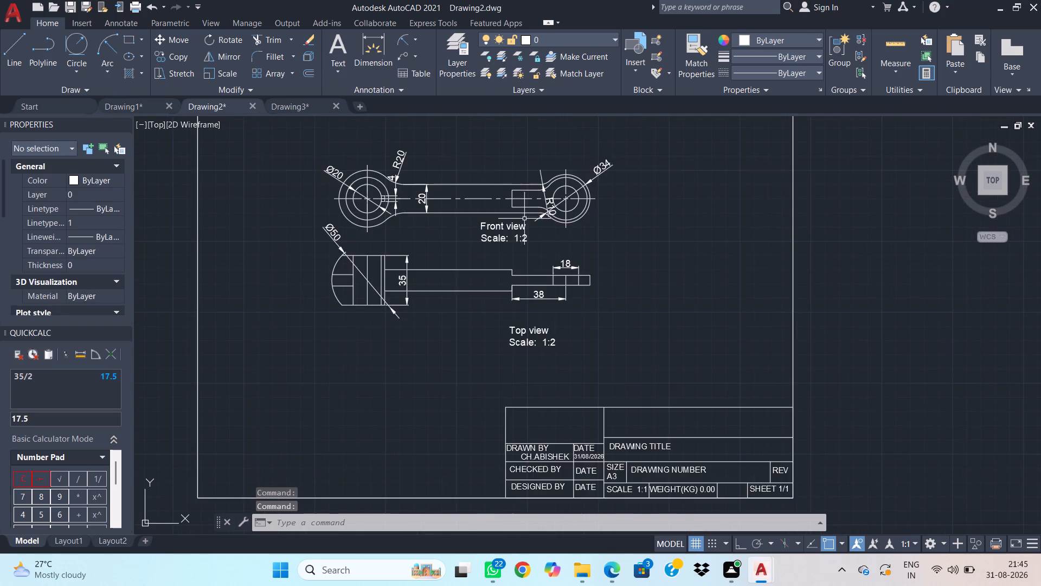
scroll(526, 221, down, 1)
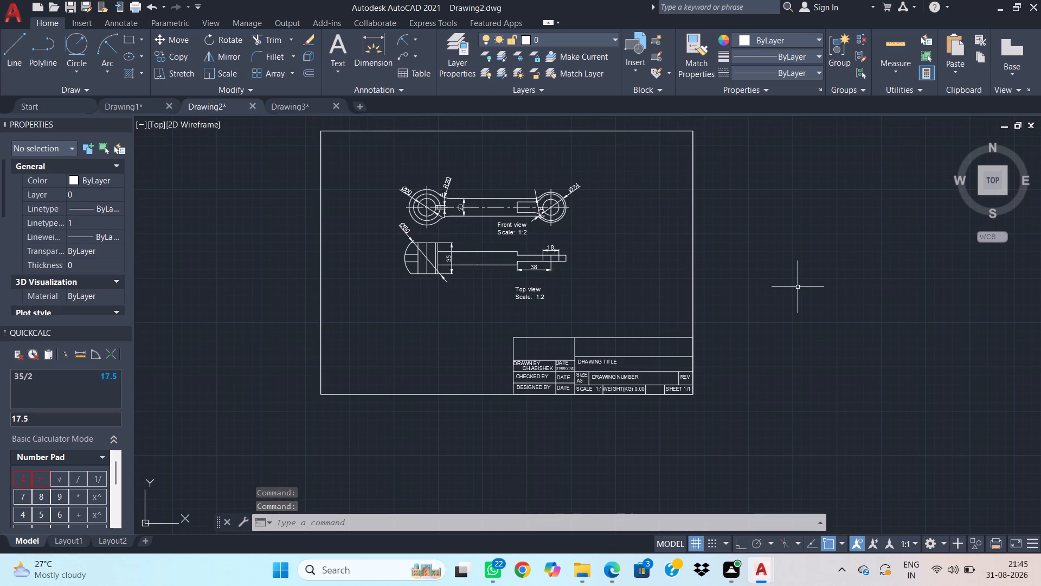
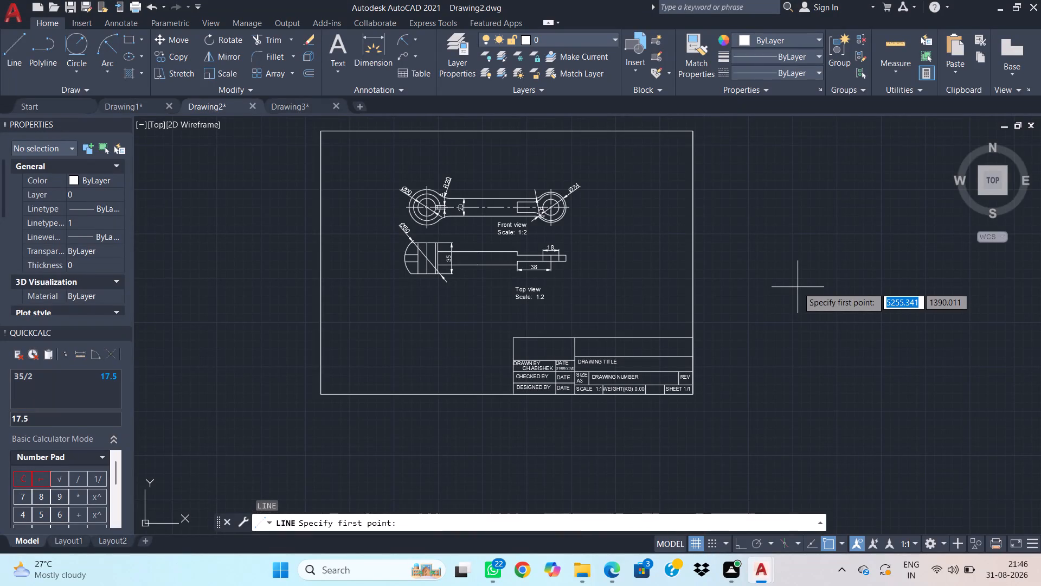
Cancel the pending Line command in Drawing2 without placing a first point.
key(Escape)
key(Escape)
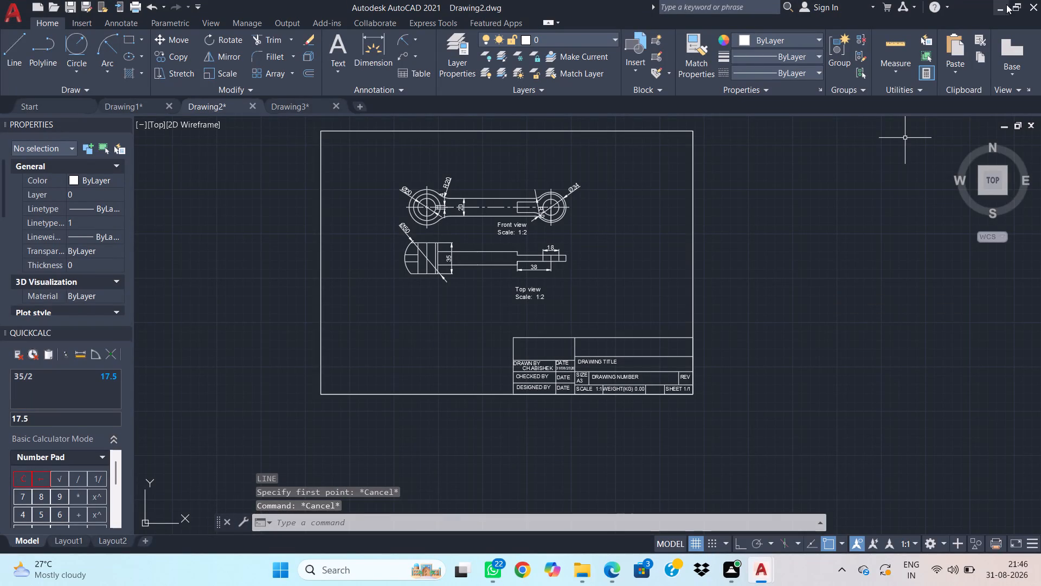
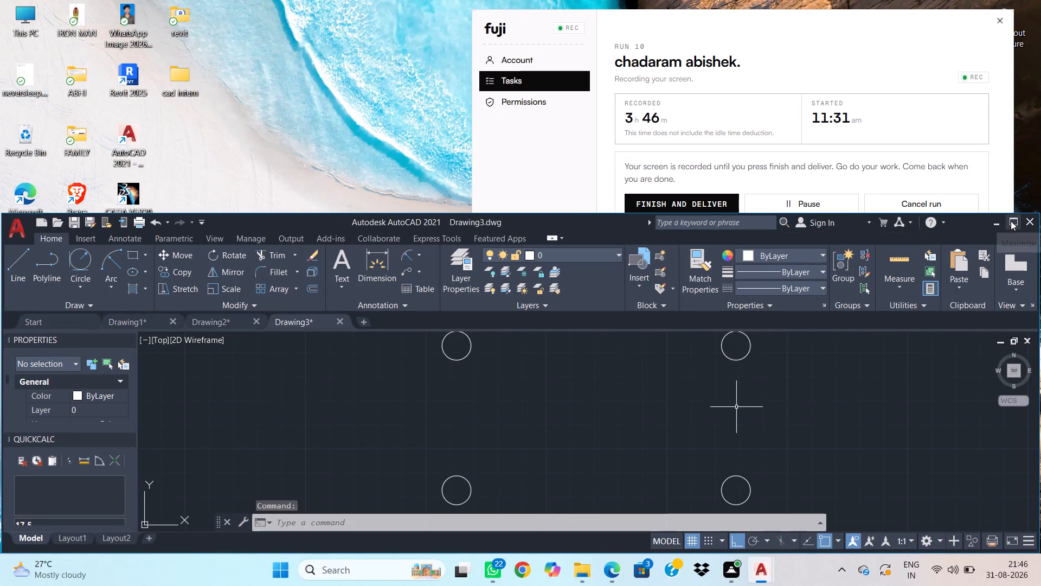
Maximize the application window holding Drawing3 so that it fills the whole screen.
click(1011, 221)
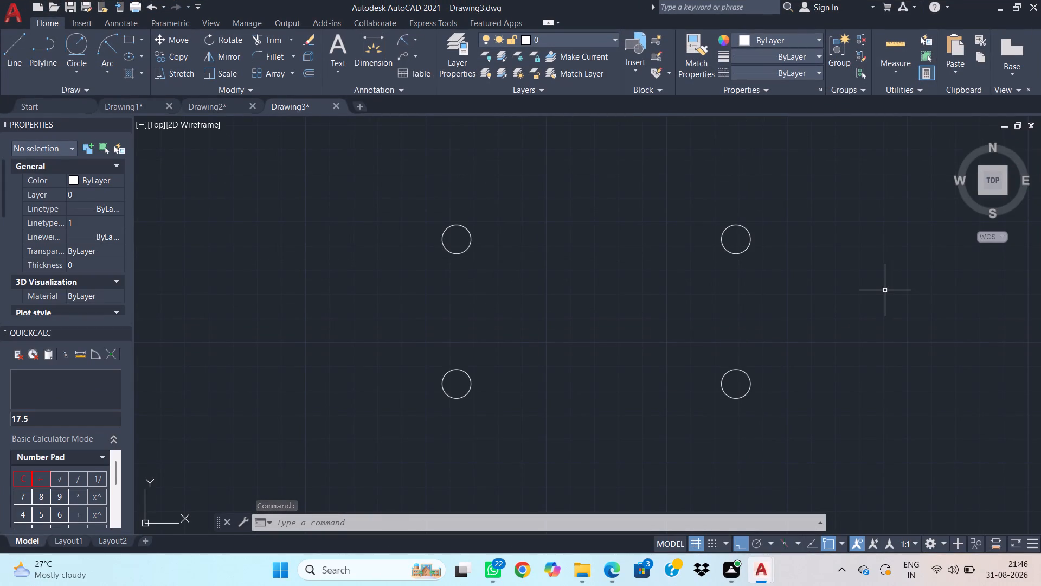
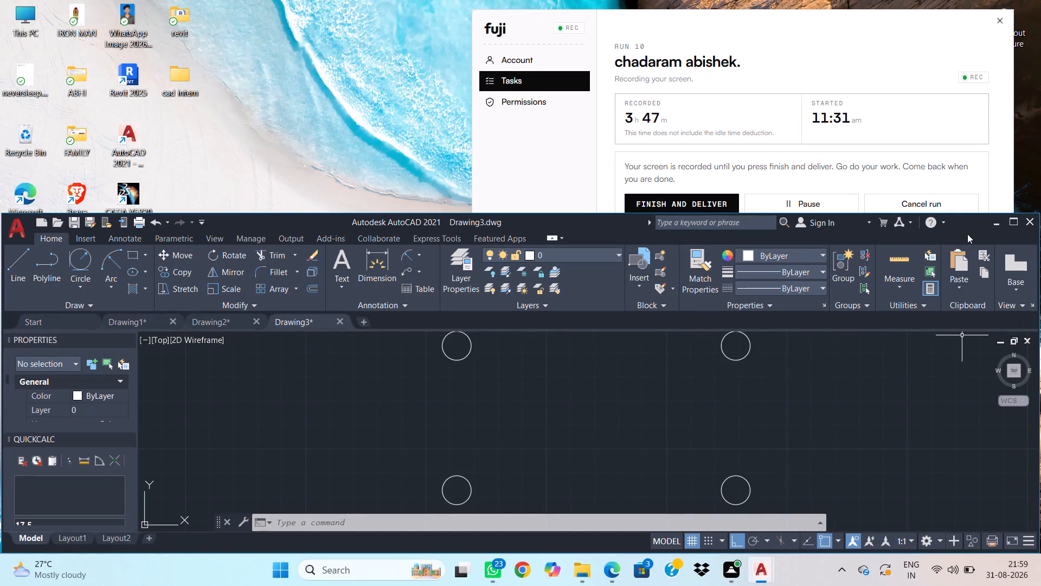
Maximize the application window showing Drawing3 and clear any active command.
click(1010, 216)
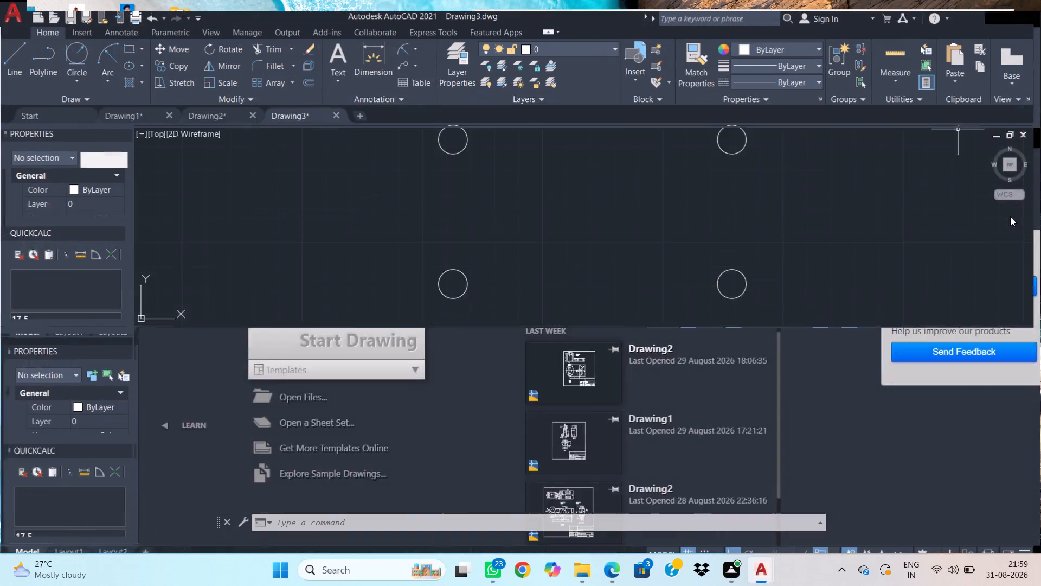
key(Escape)
key(Escape)
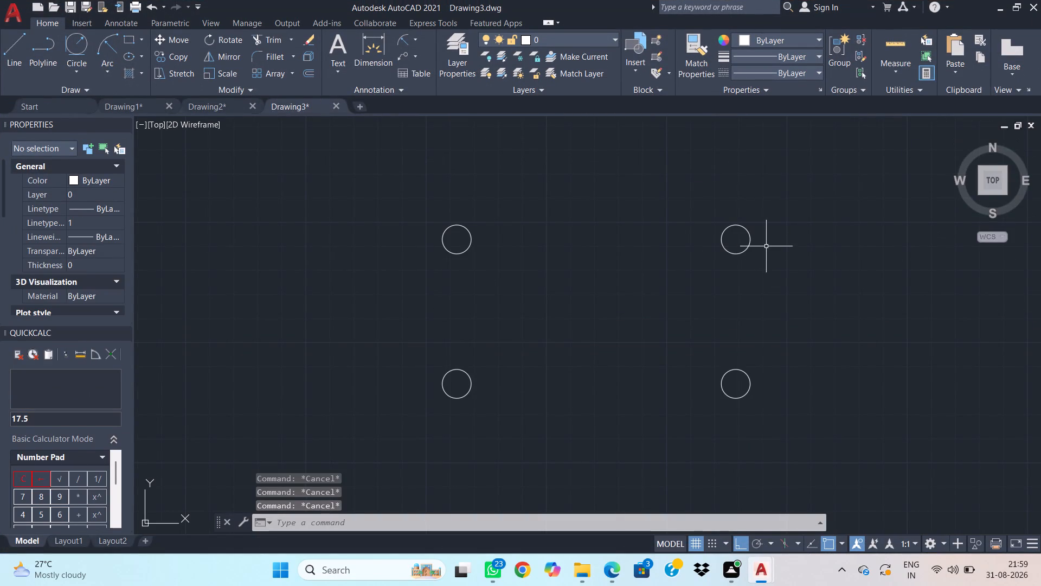
key(Escape)
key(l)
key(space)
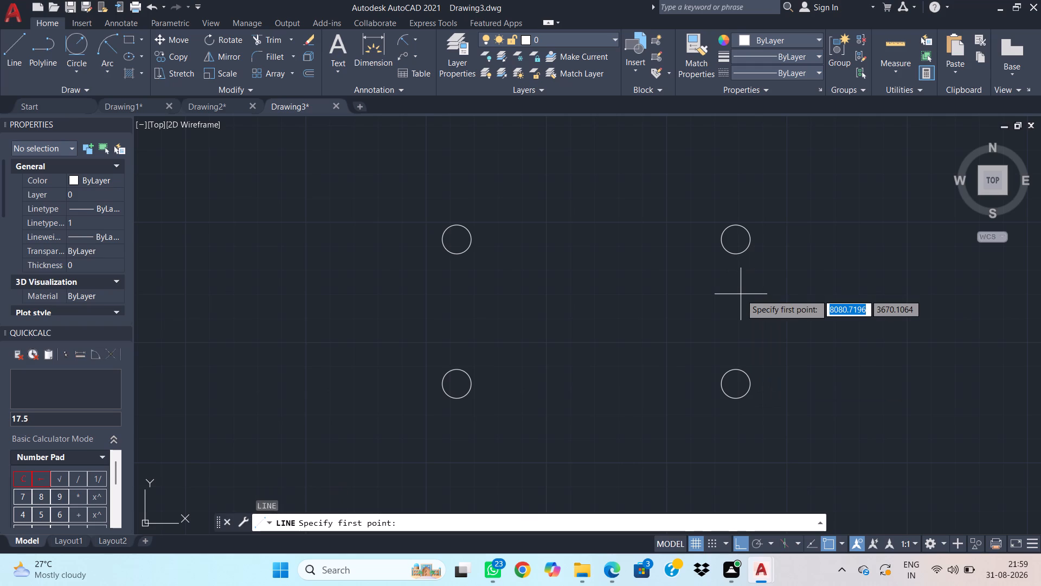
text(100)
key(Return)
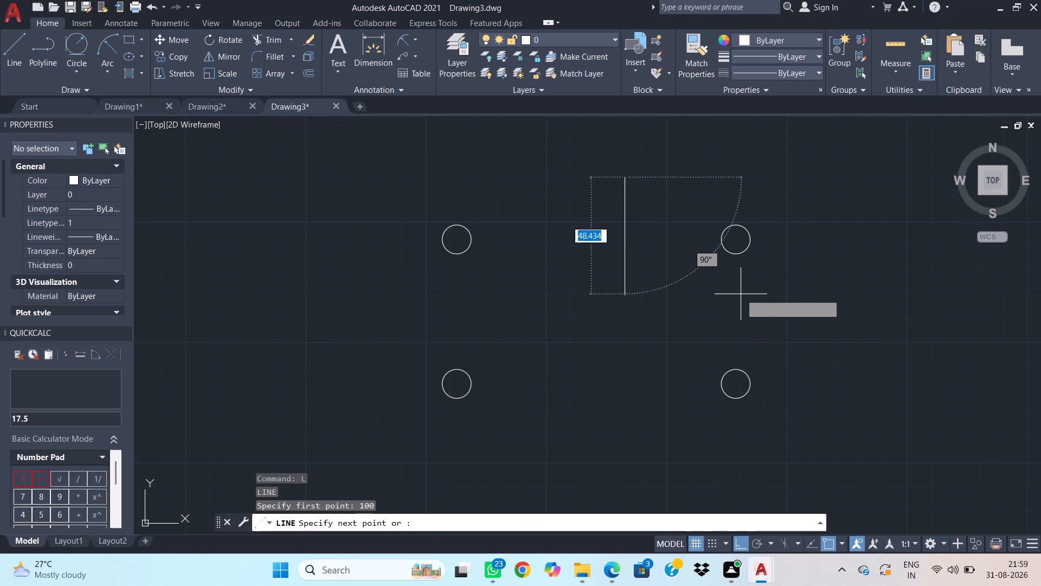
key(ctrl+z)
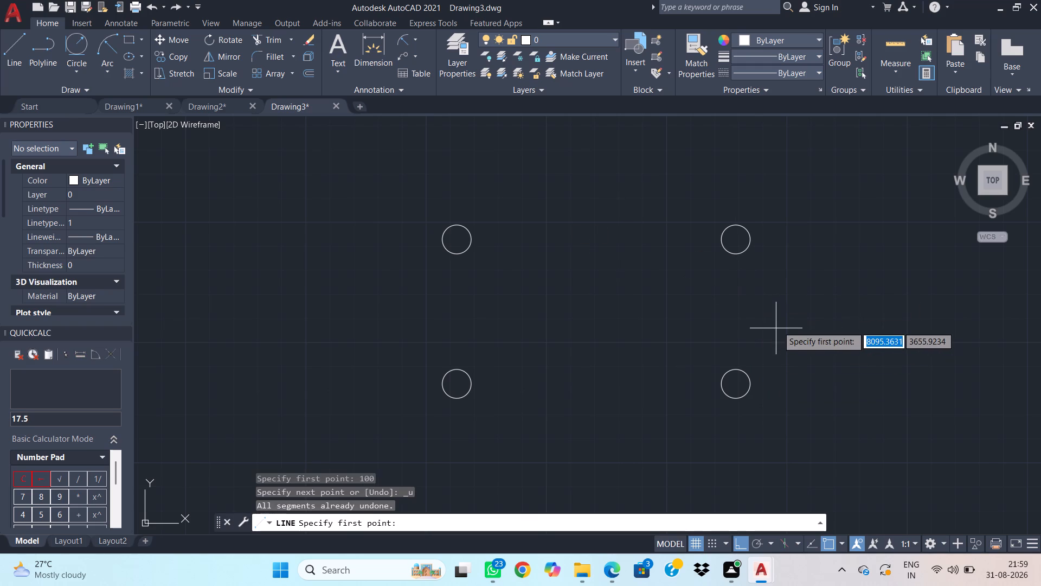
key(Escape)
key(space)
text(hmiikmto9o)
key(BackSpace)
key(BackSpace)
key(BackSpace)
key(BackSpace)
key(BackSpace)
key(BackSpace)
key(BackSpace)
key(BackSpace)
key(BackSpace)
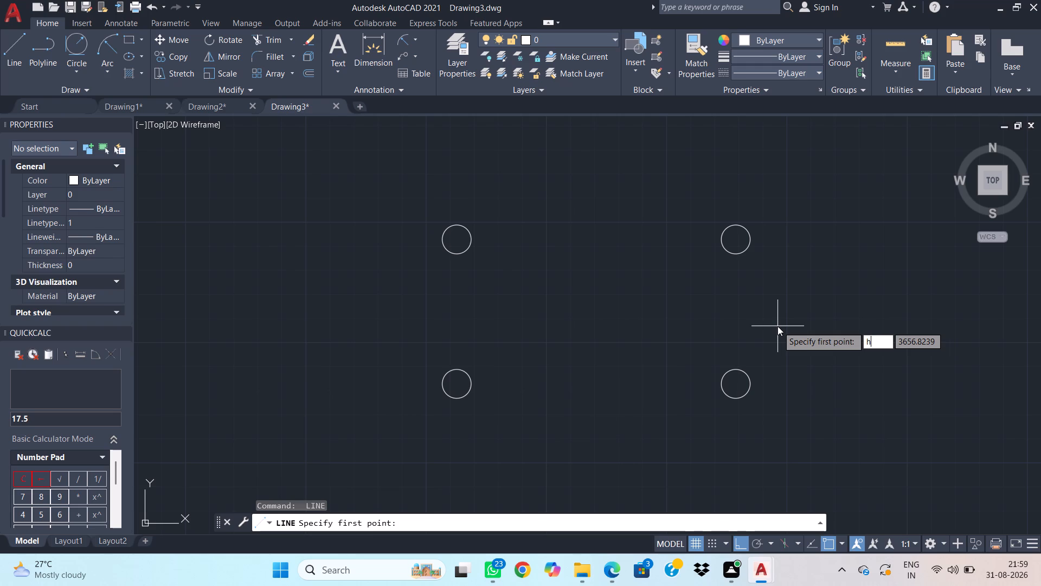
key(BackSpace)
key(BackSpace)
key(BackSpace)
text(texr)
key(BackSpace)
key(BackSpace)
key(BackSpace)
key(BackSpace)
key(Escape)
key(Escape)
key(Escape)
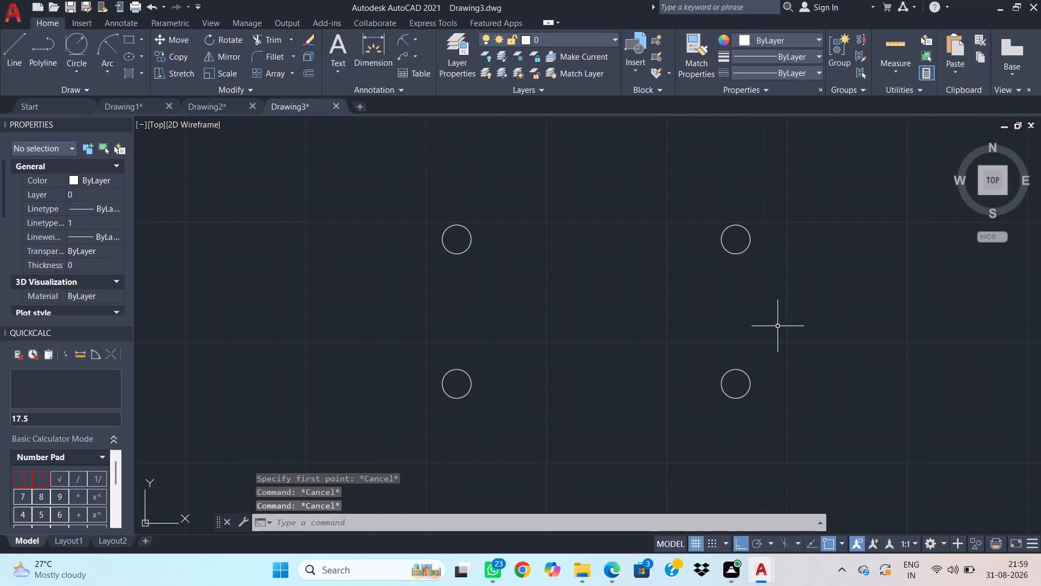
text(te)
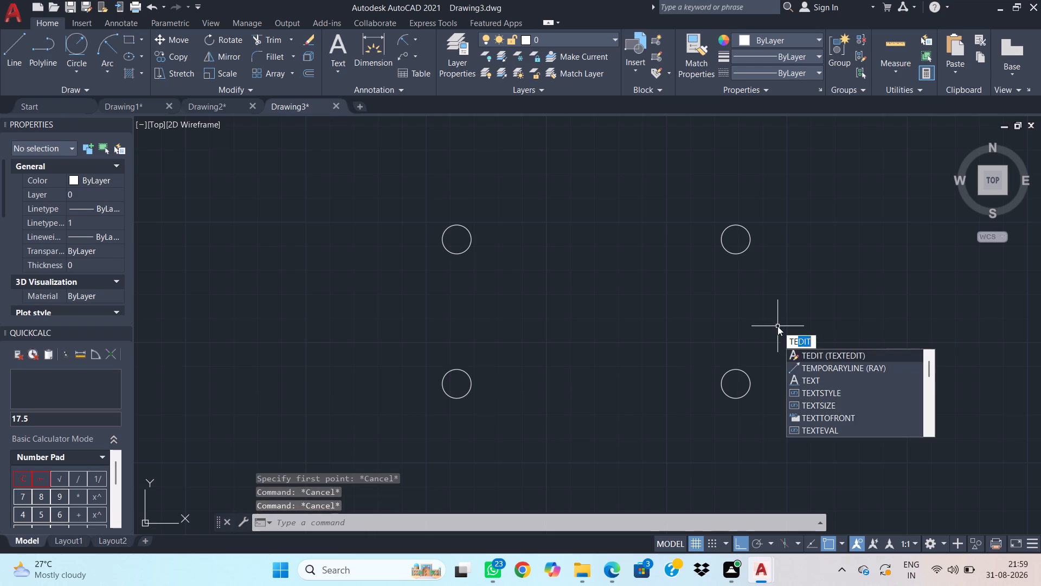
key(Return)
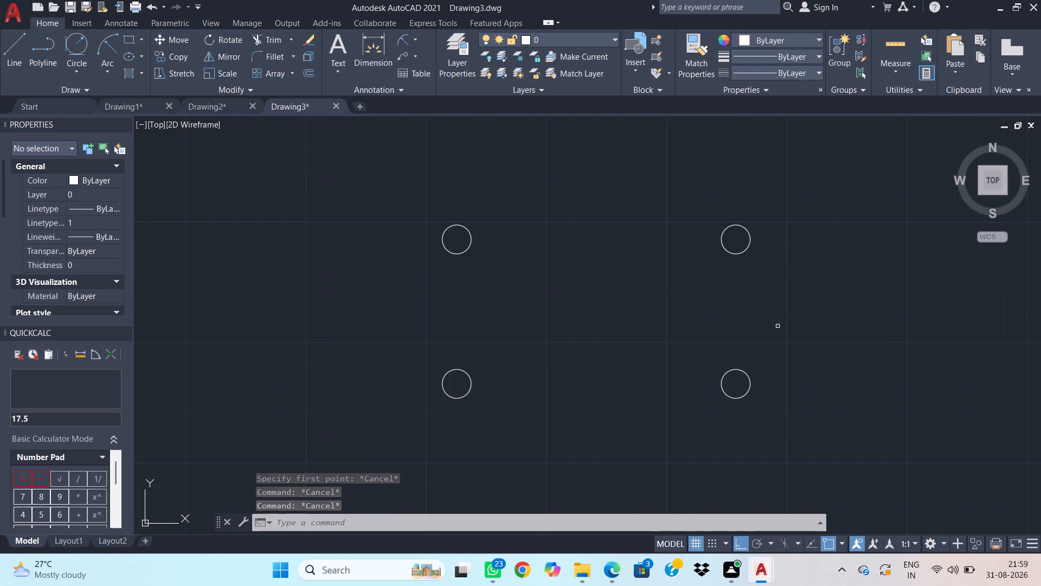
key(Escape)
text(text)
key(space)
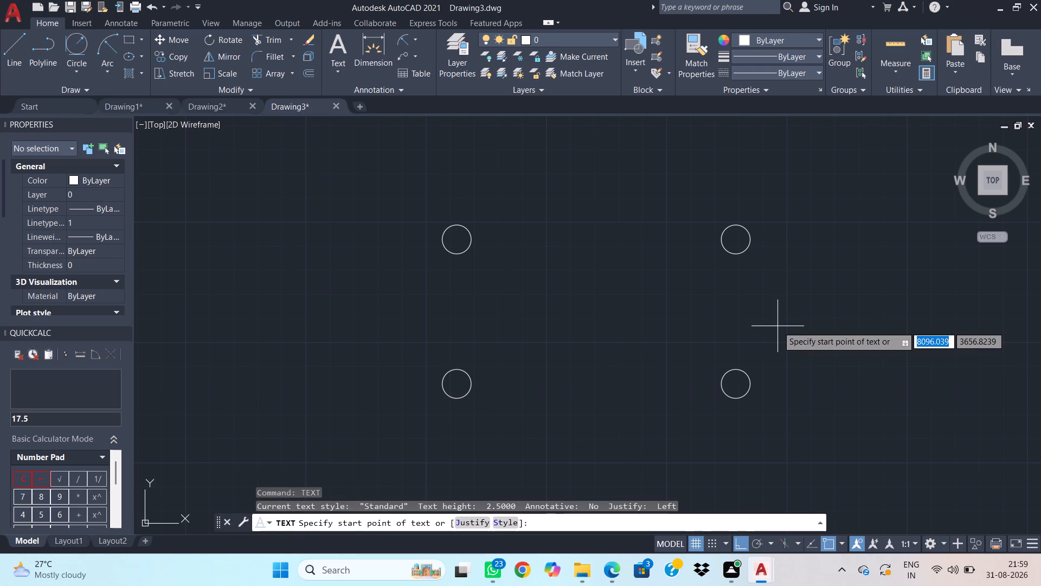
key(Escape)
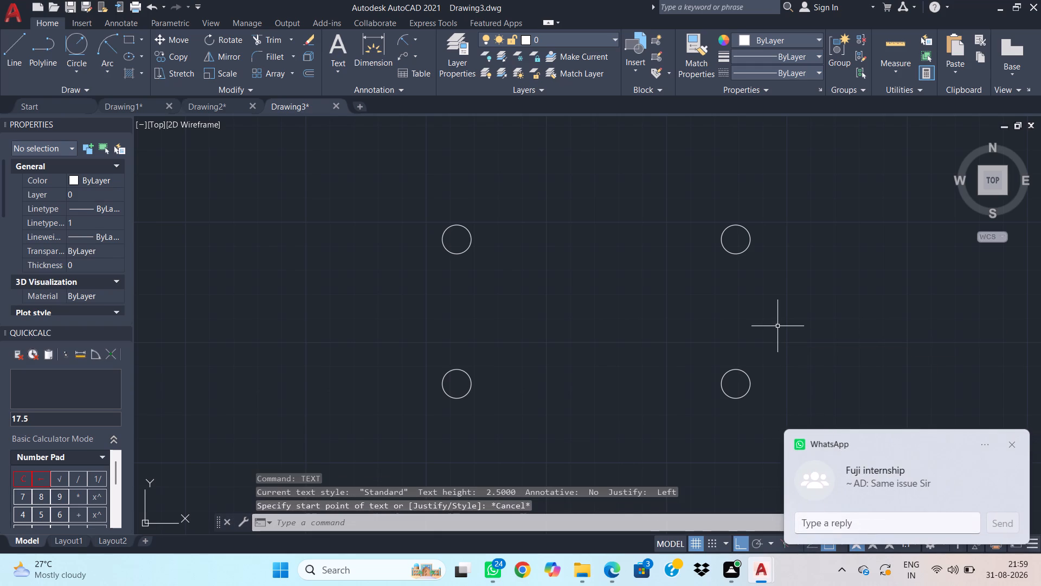
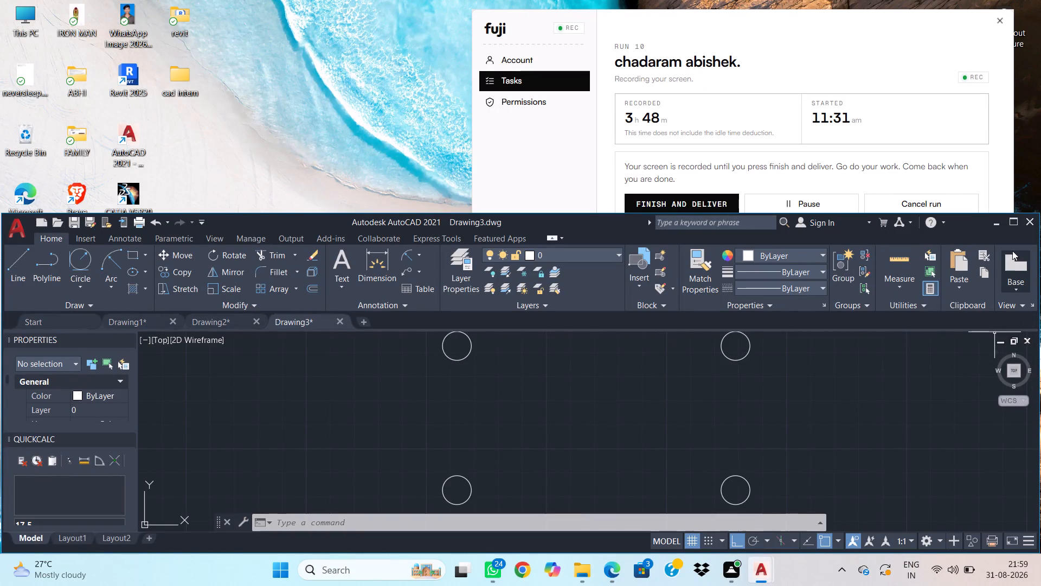
Maximize the AutoCAD window containing Drawing3 to fill the whole screen.
click(1014, 225)
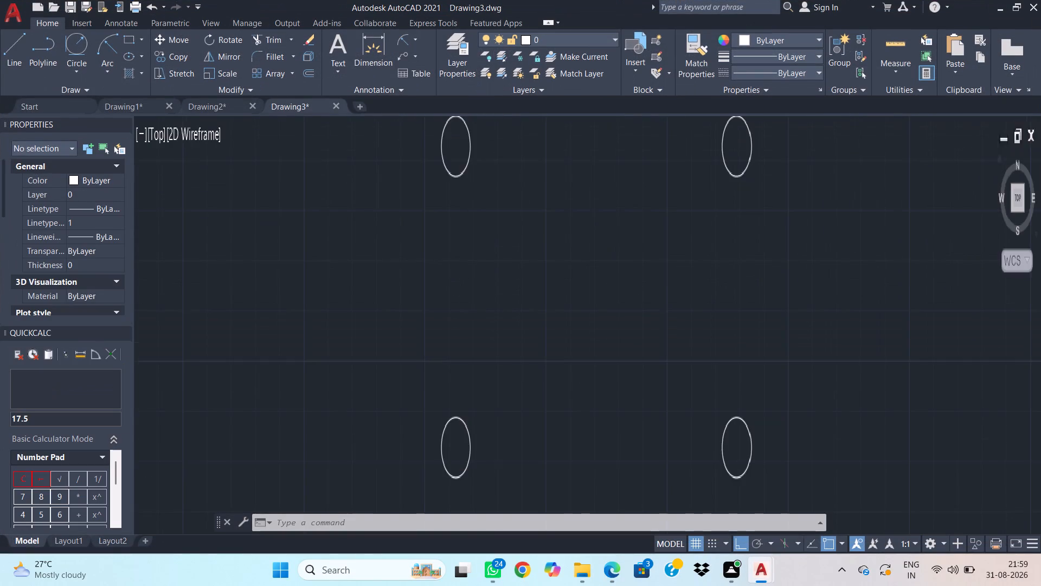
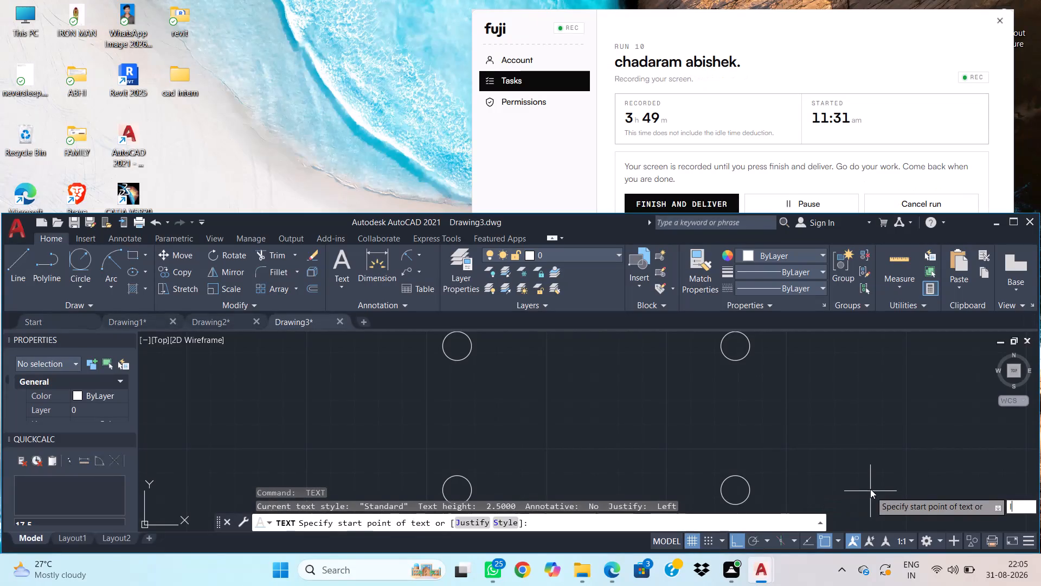
Cancel the pending Text command and maximize the Drawing3 window to fill the whole screen.
key(Escape)
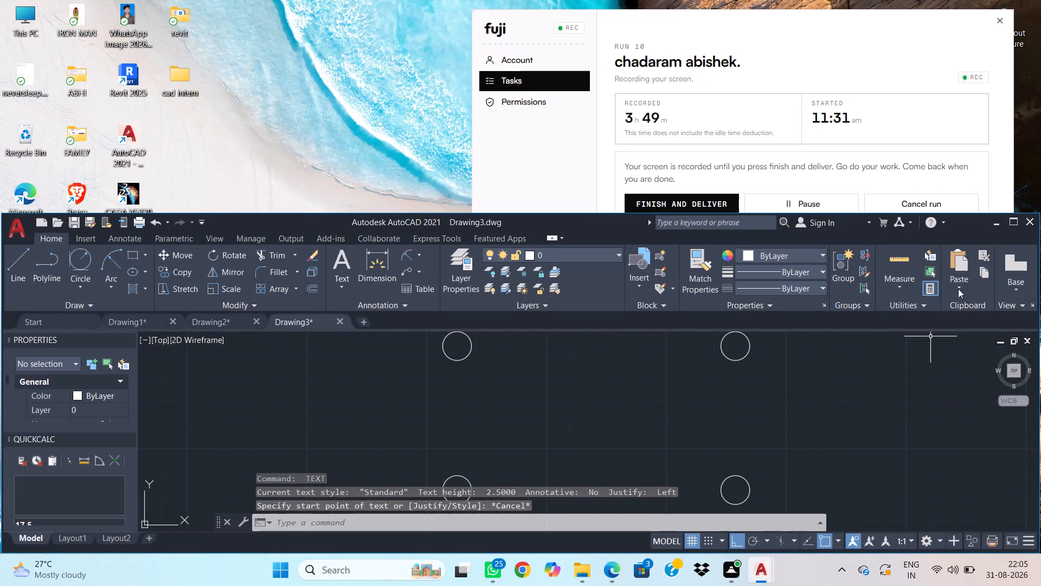
key(Escape)
click(1008, 224)
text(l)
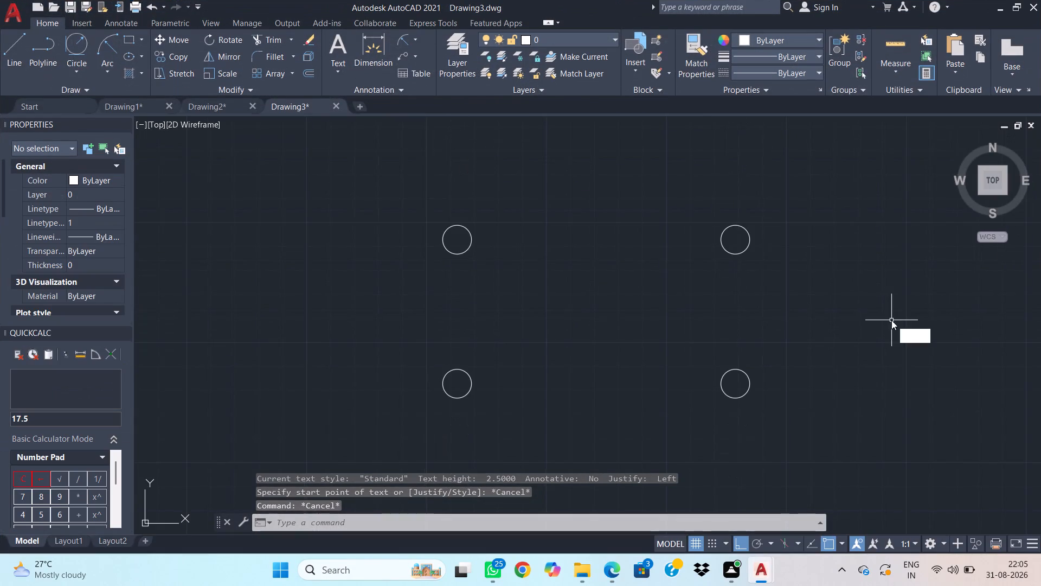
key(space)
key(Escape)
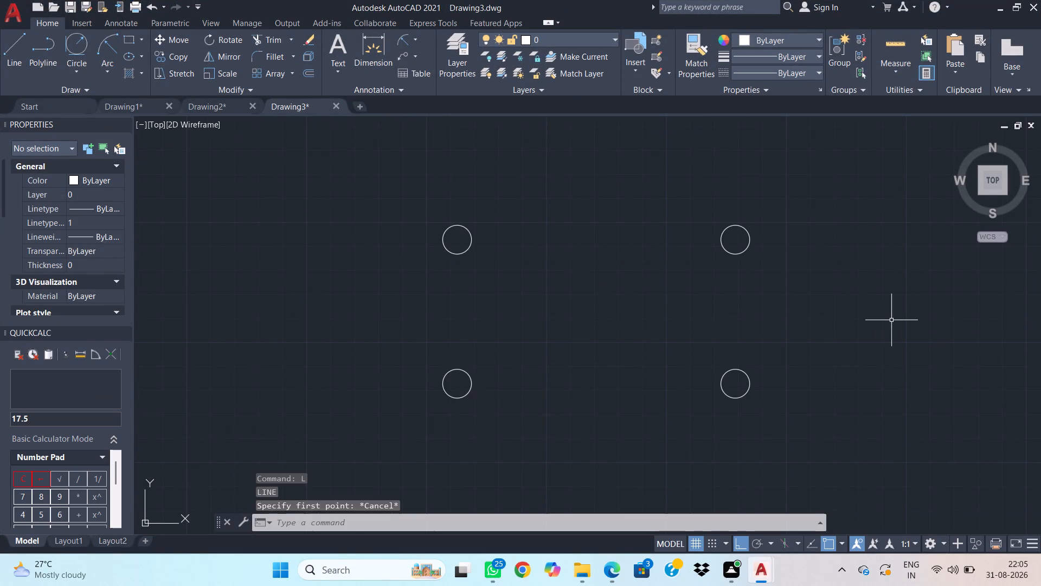
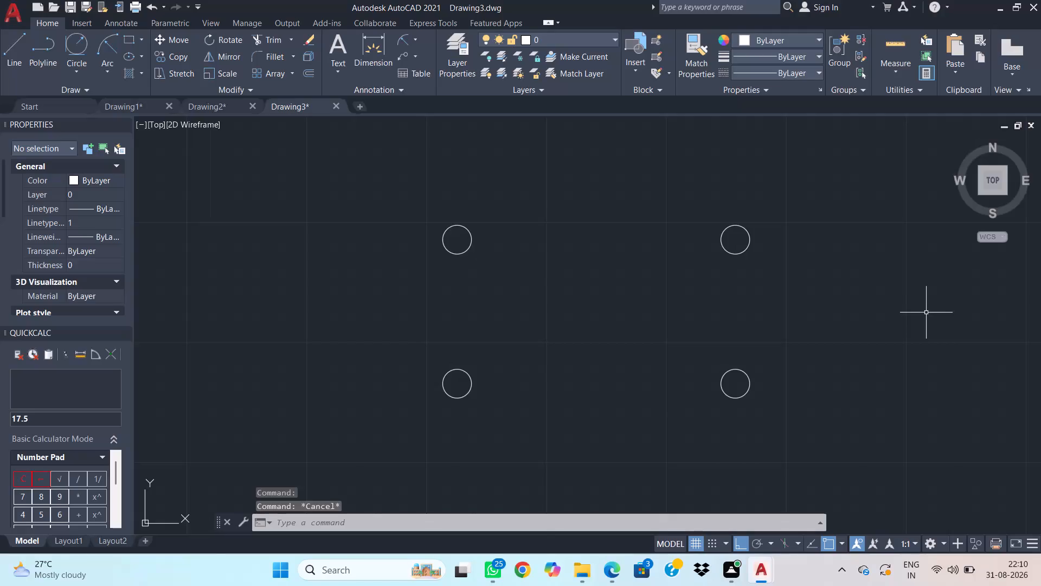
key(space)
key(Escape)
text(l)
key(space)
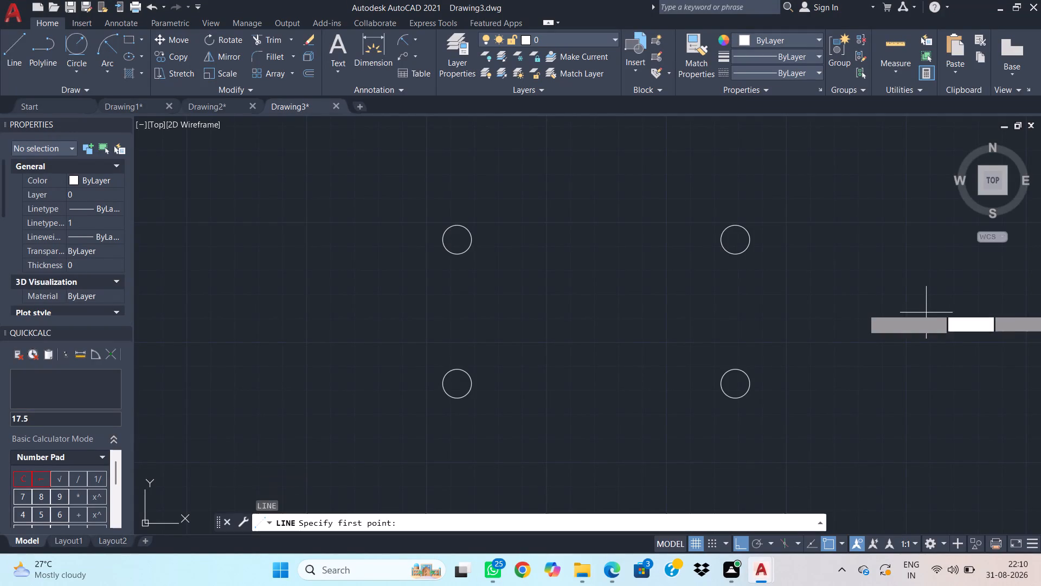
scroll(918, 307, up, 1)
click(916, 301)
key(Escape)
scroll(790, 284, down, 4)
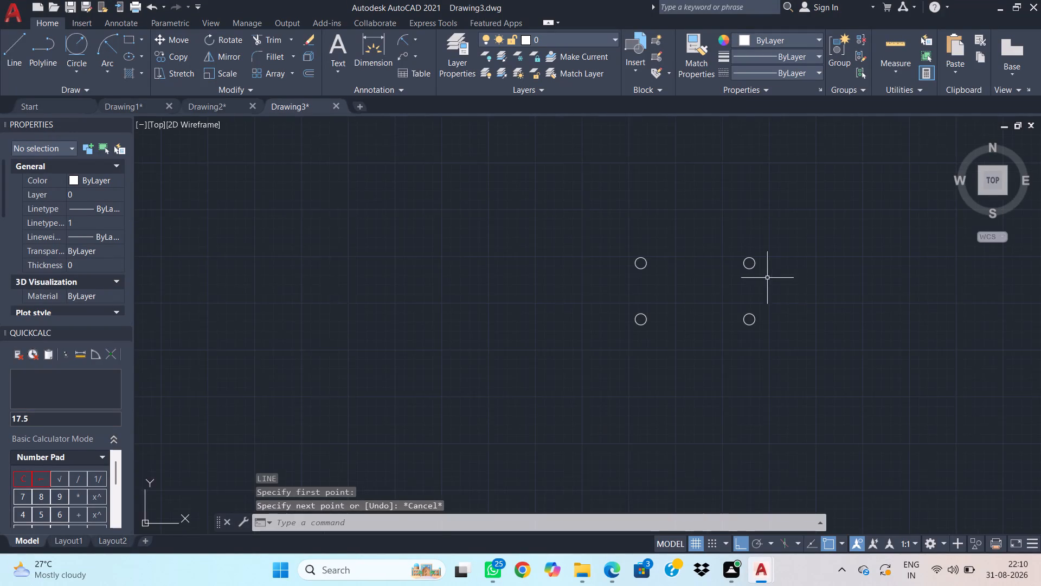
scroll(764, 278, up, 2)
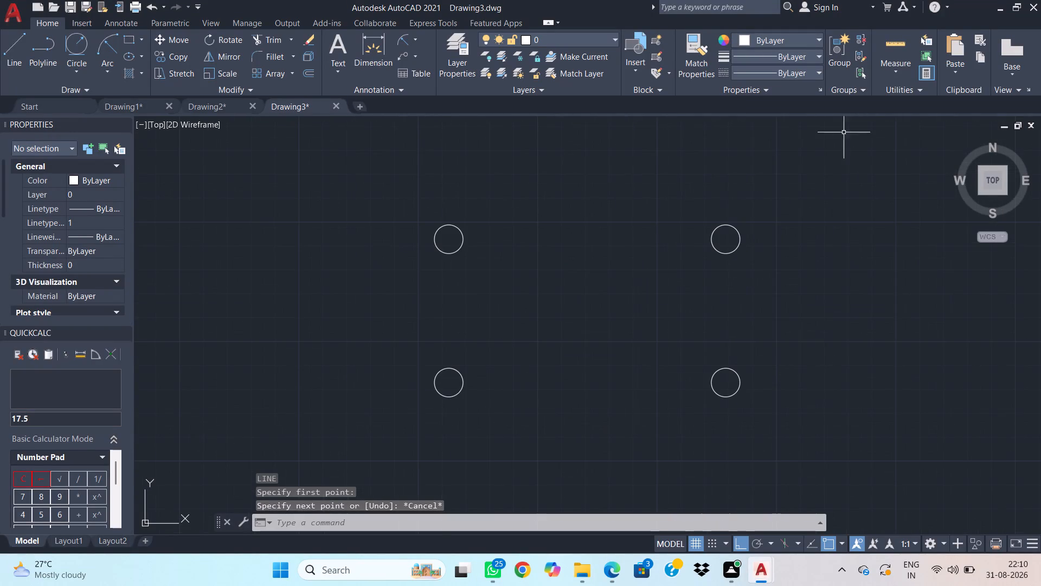
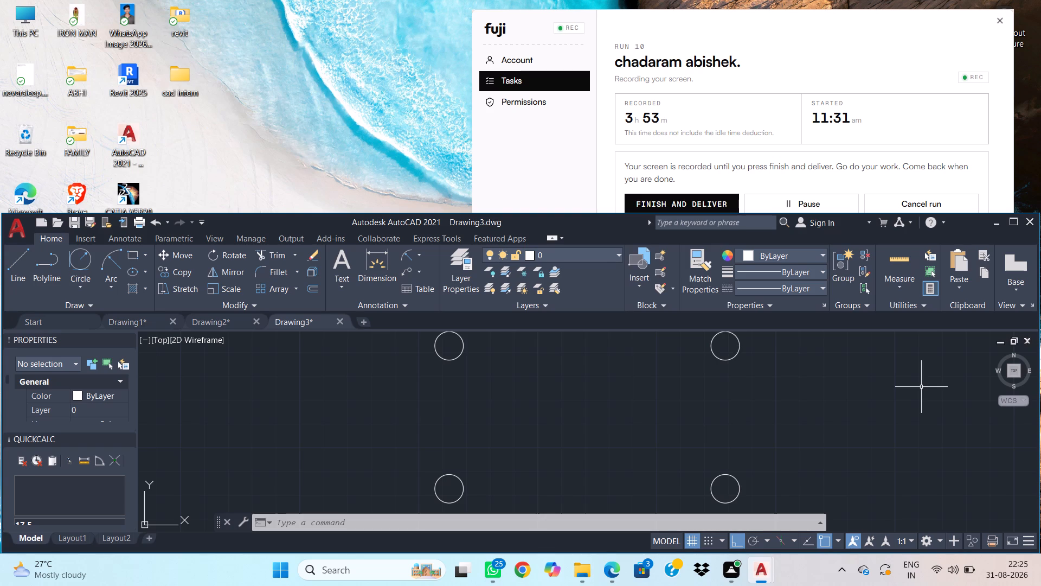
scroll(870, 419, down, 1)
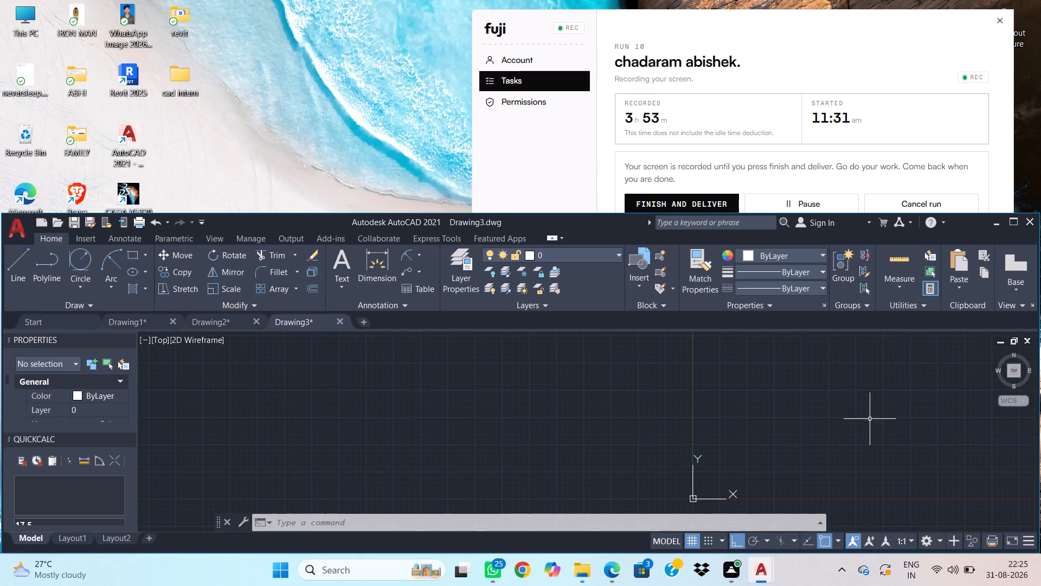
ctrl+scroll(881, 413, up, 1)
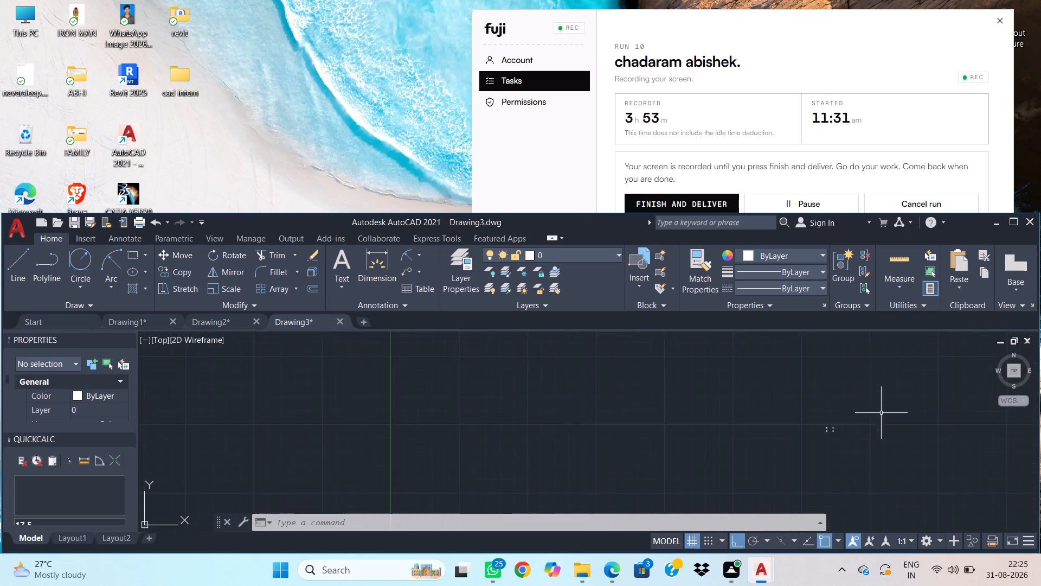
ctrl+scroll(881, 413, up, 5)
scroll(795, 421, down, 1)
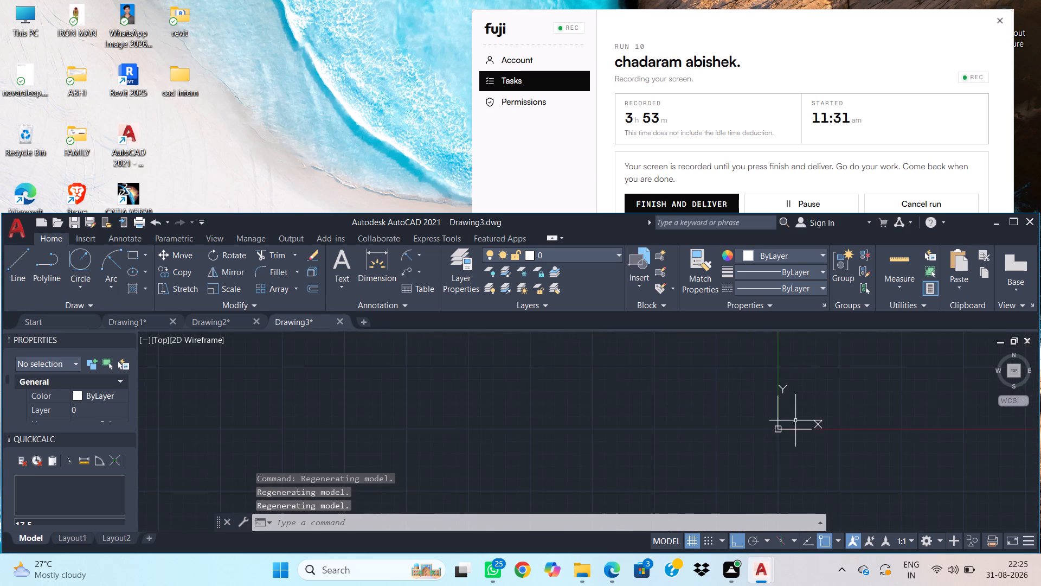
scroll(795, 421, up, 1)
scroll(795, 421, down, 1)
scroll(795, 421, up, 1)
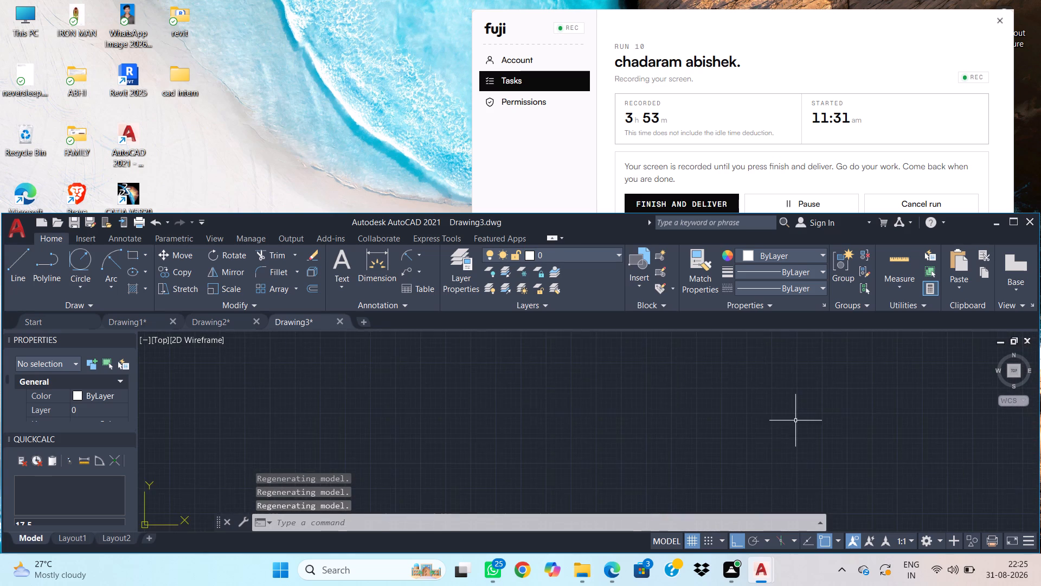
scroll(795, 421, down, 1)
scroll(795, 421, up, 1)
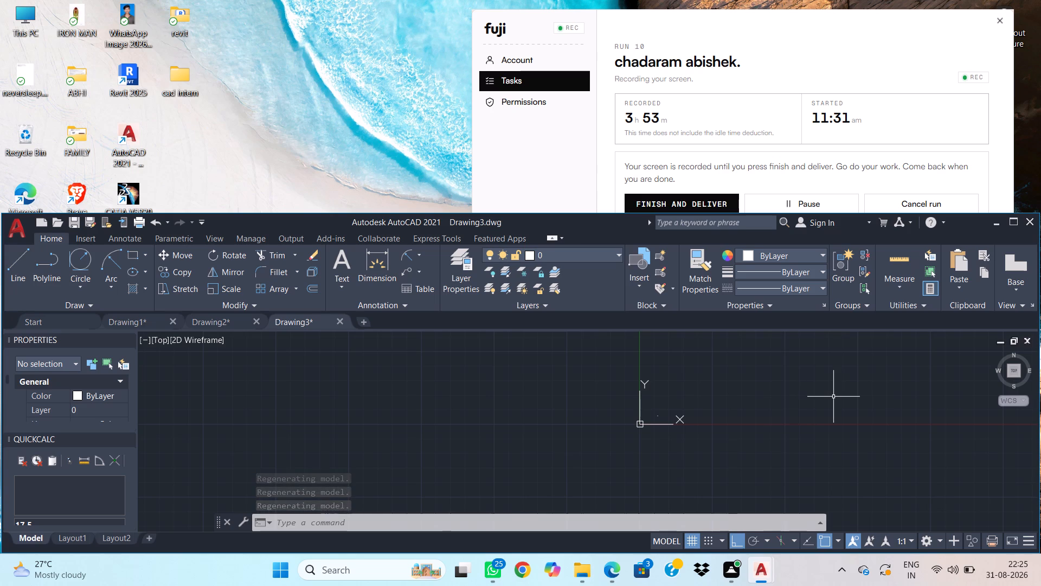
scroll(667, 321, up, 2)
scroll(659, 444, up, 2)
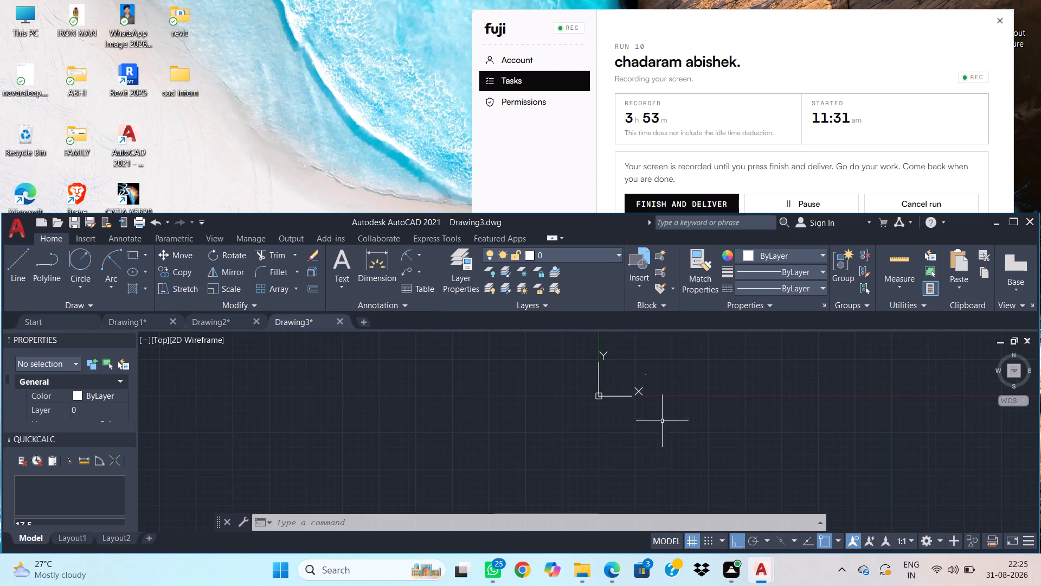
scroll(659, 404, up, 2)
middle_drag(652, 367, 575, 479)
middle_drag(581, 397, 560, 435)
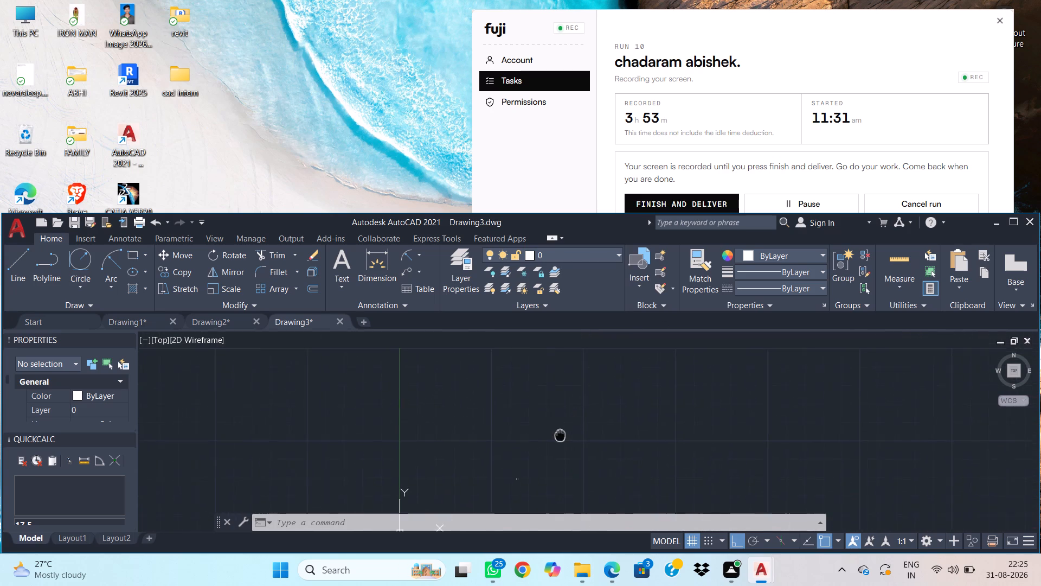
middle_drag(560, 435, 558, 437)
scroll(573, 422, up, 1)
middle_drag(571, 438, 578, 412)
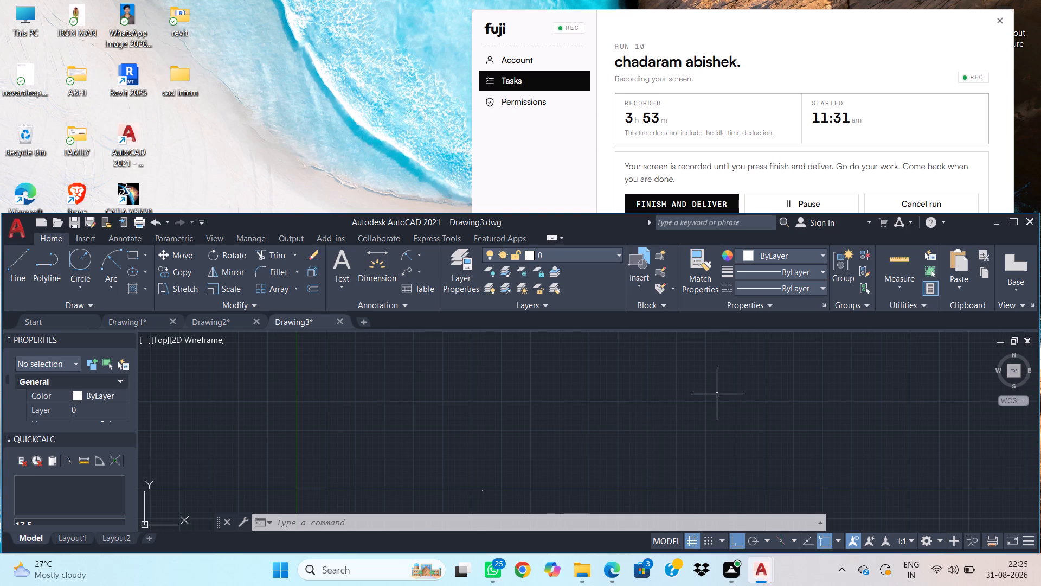
Maximize the drawing window and examine the pattern of four circular holes in Drawing3 at close range.
click(1007, 221)
scroll(541, 413, up, 2)
scroll(385, 391, up, 2)
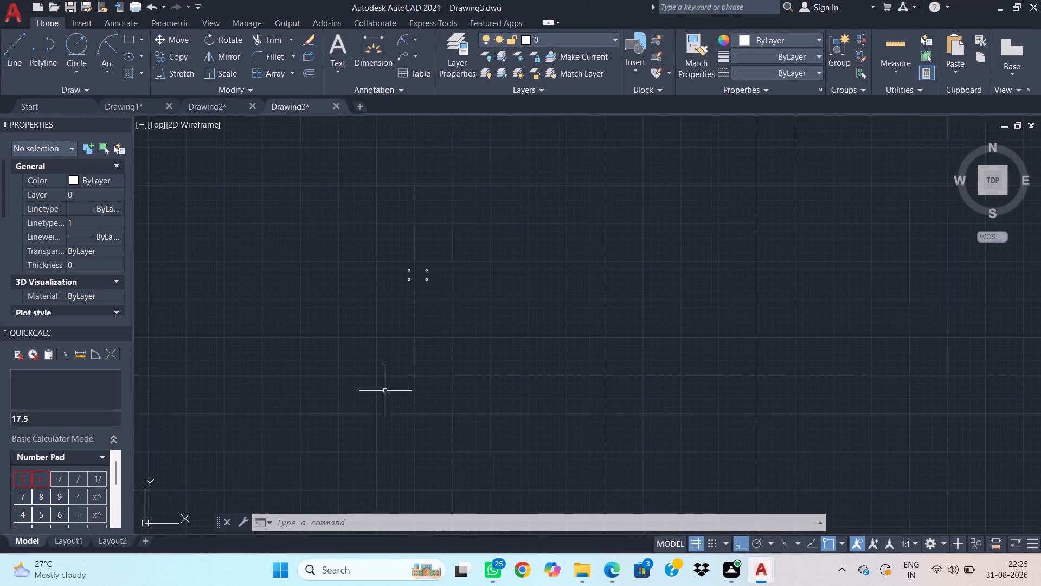
middle_drag(498, 295, 764, 332)
scroll(739, 318, up, 2)
scroll(669, 309, up, 2)
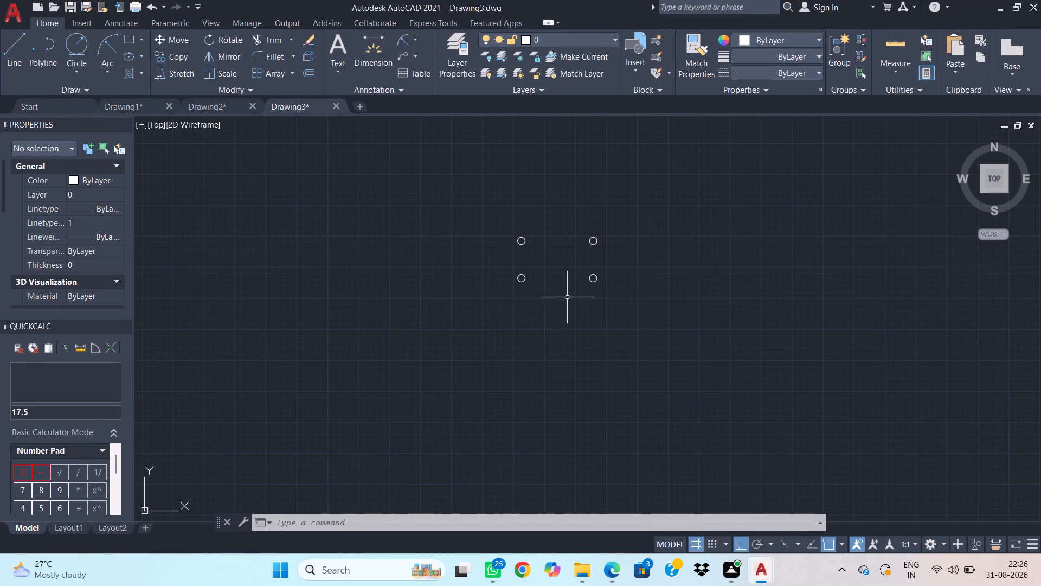
scroll(542, 289, up, 1)
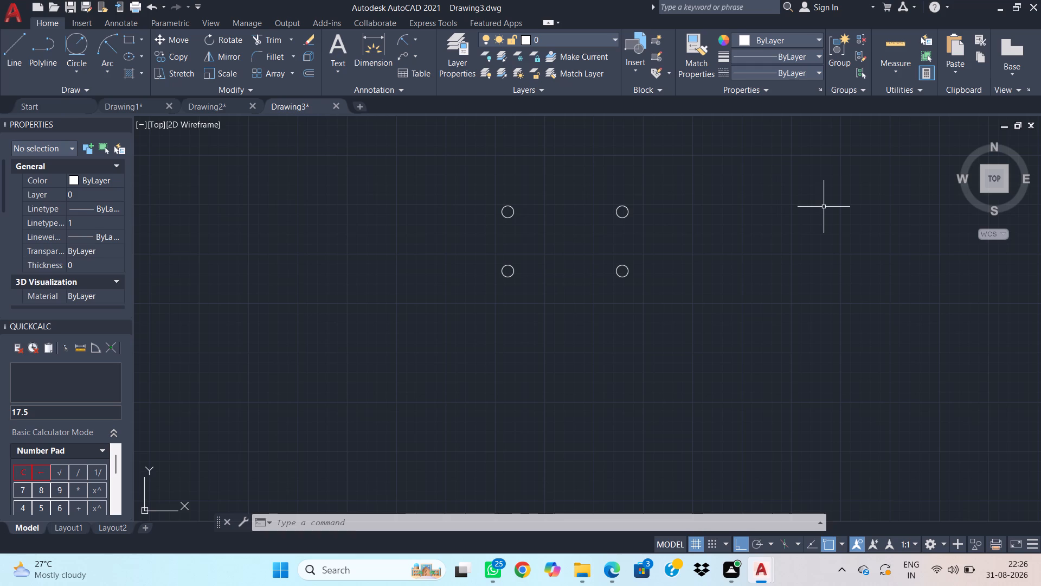
scroll(664, 281, up, 1)
middle_drag(537, 199, 538, 243)
key(Escape)
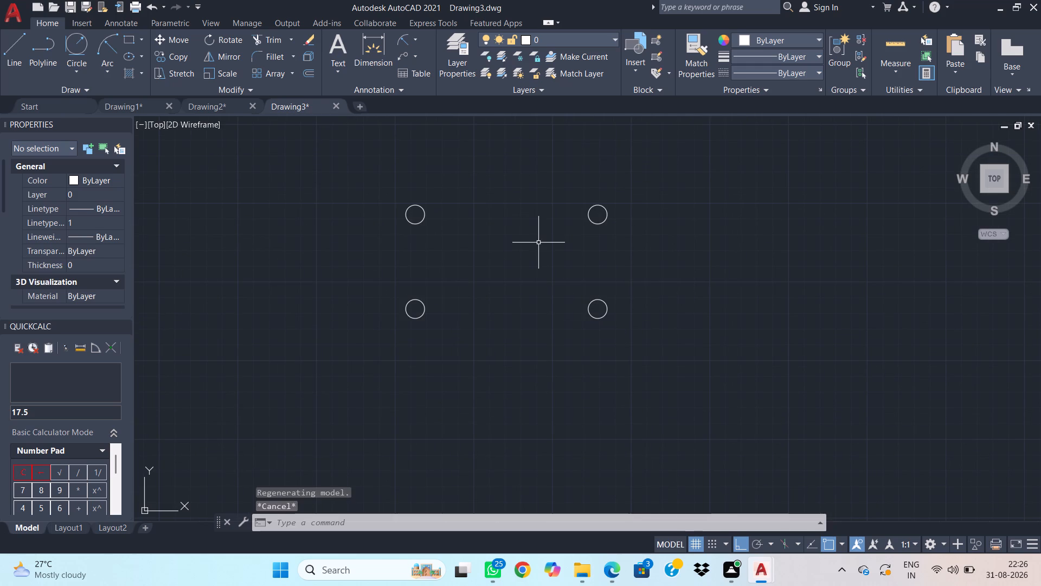
key(Escape)
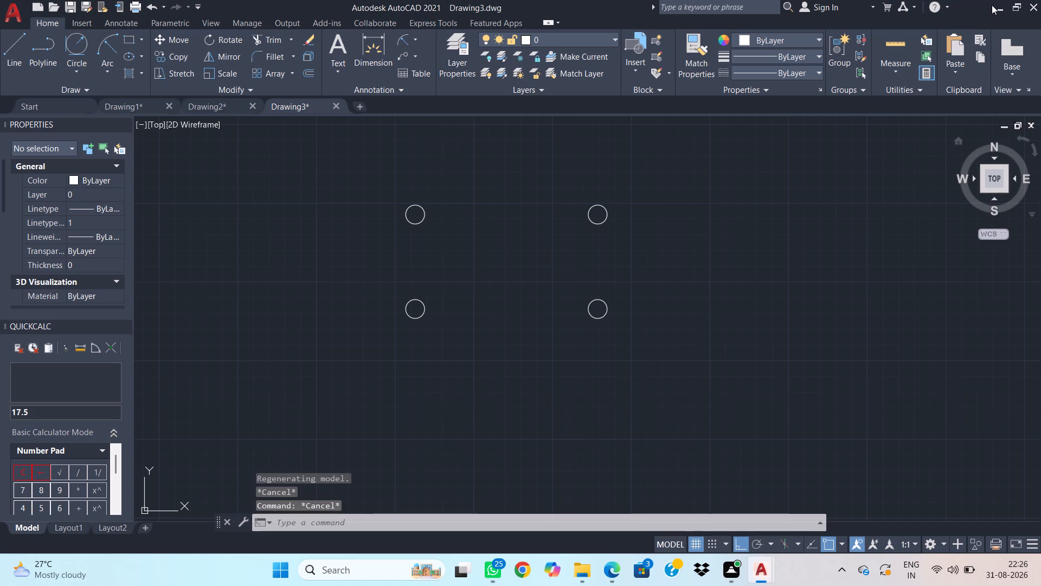
Minimize the maximized drawing window.
click(992, 5)
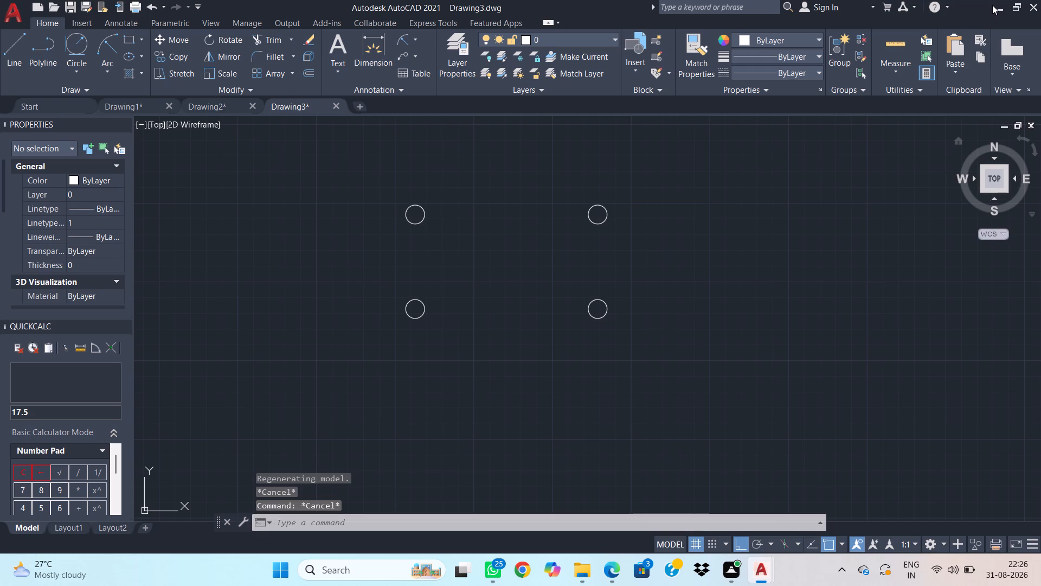
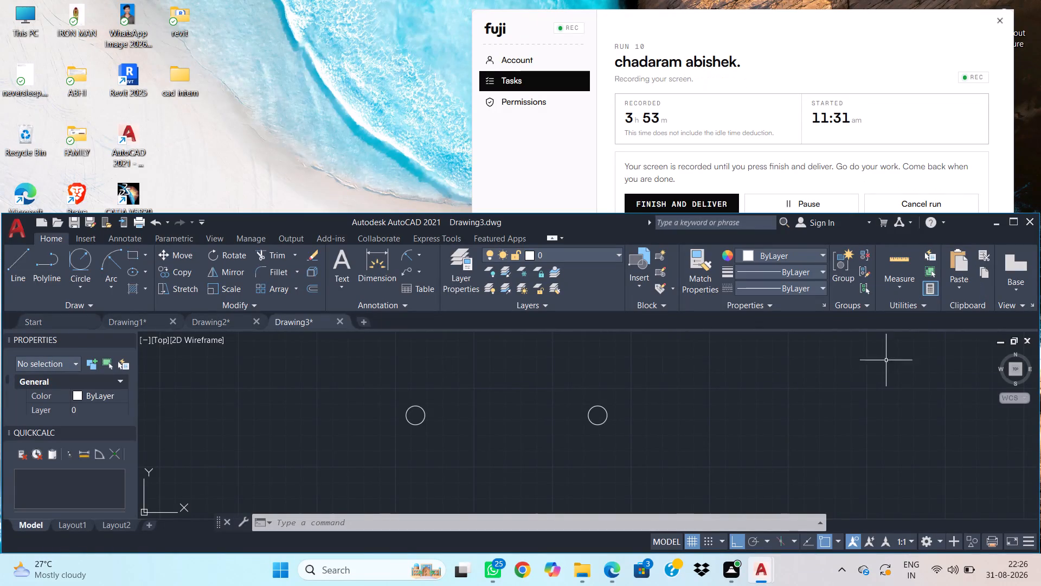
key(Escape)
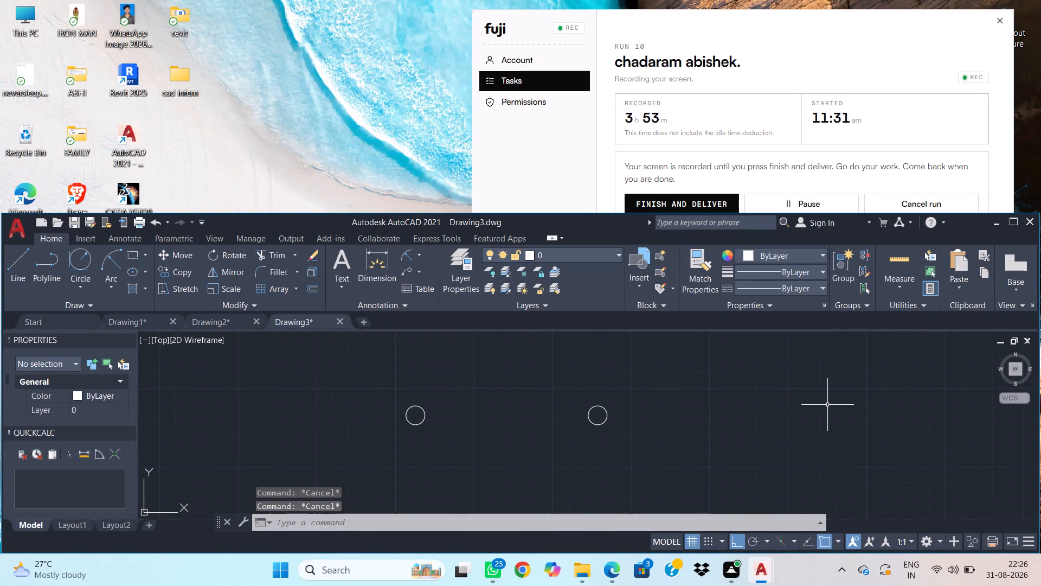
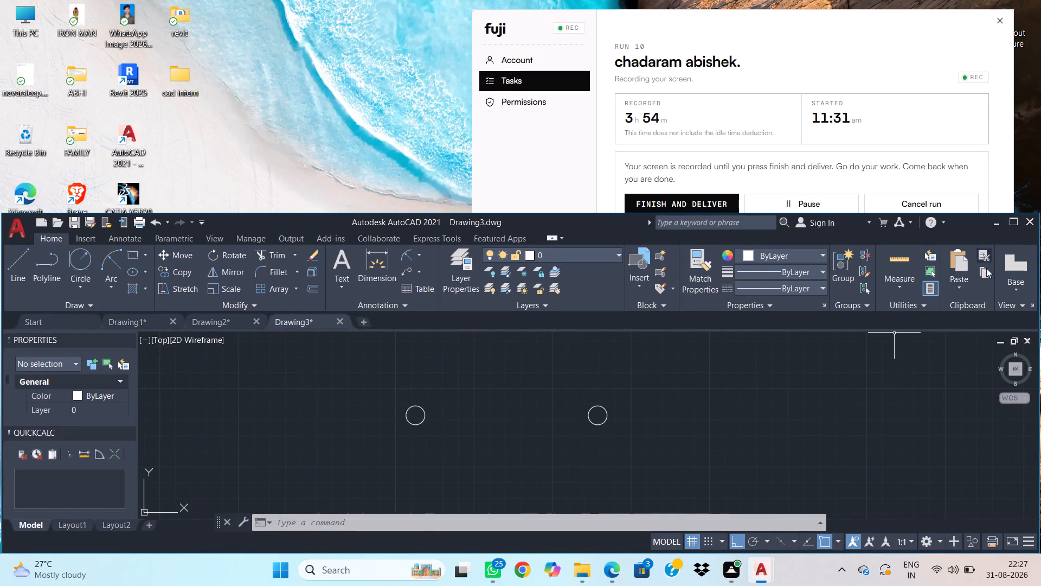
Maximize the window showing Drawing3 so it fills the screen.
click(1007, 221)
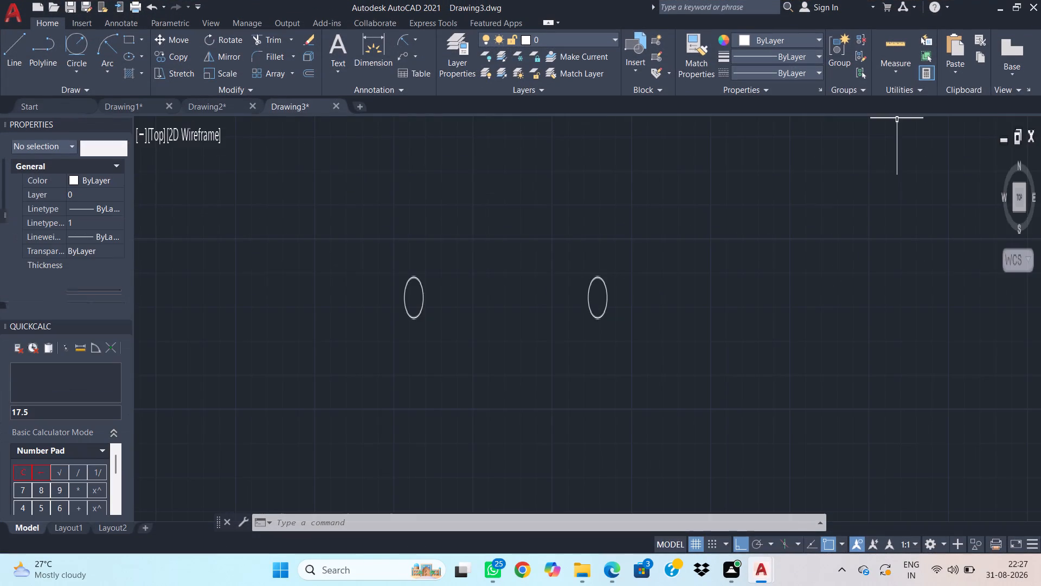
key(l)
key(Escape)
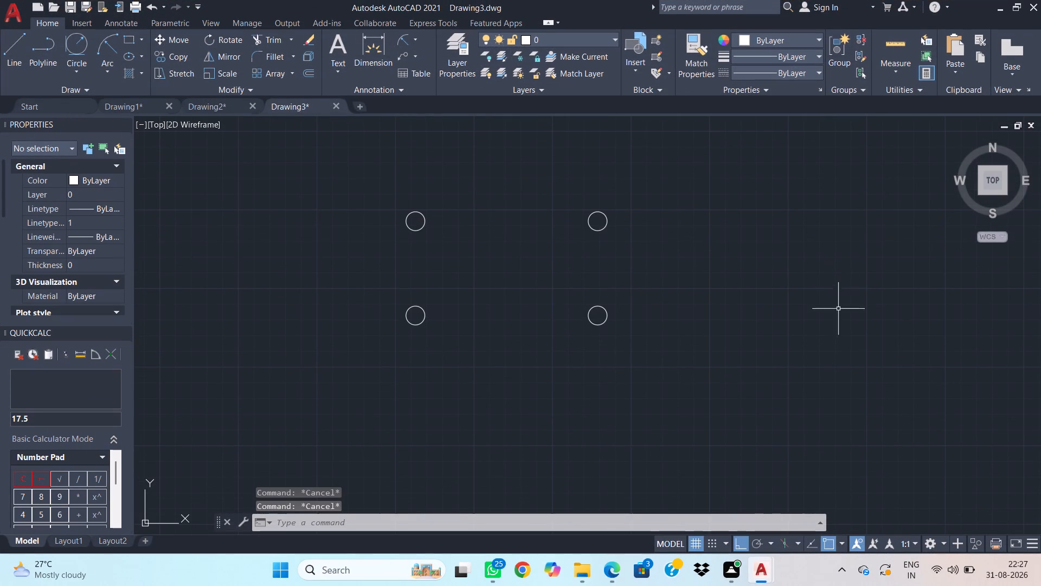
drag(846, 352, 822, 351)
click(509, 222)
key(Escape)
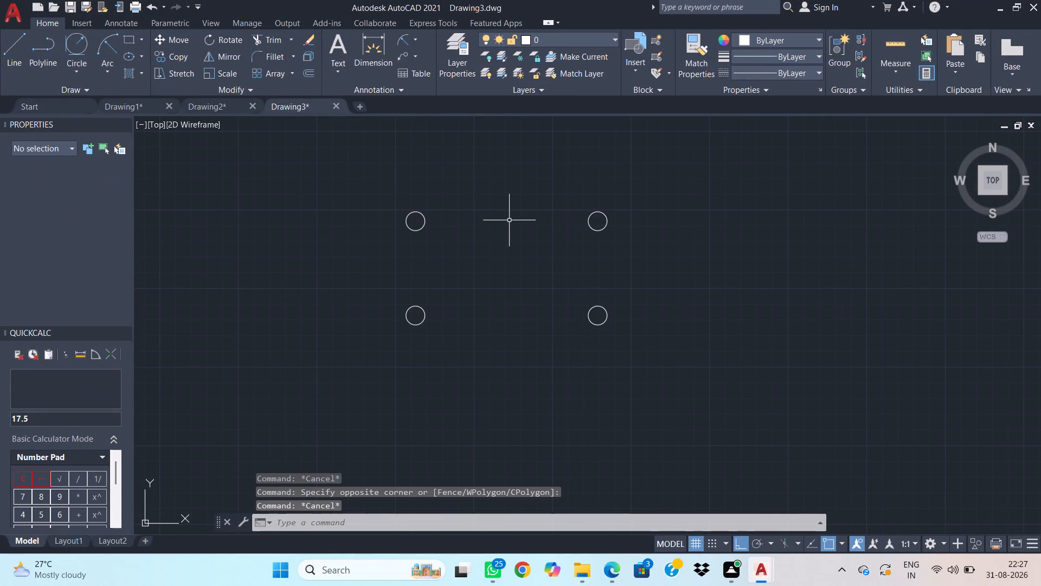
Draw a freehand-length horizontal line from between the two upper holes, through the upper-right hole, ending beyond it.
text(l)
key(space)
click(525, 220)
click(671, 269)
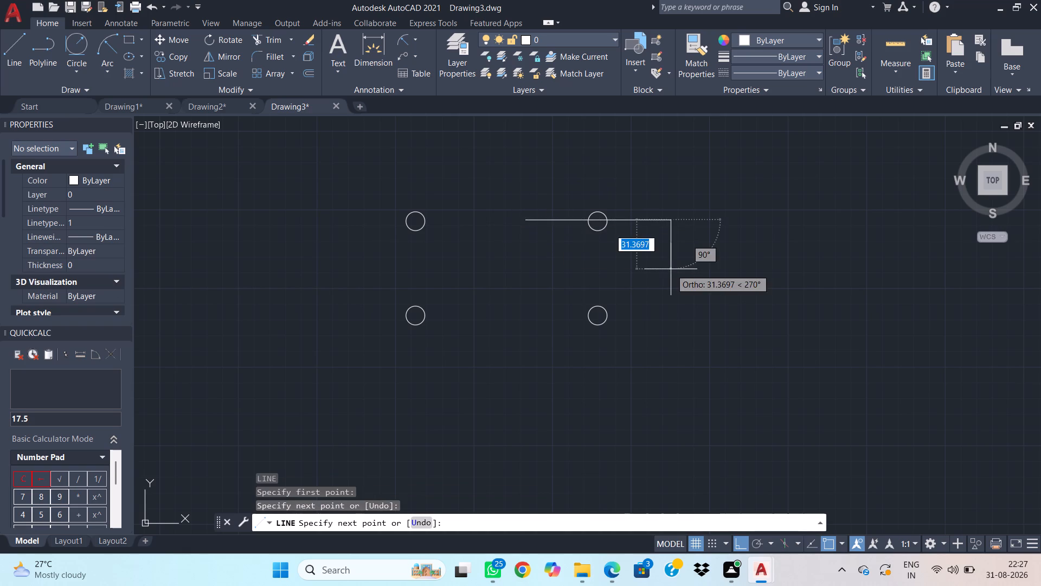
key(Escape)
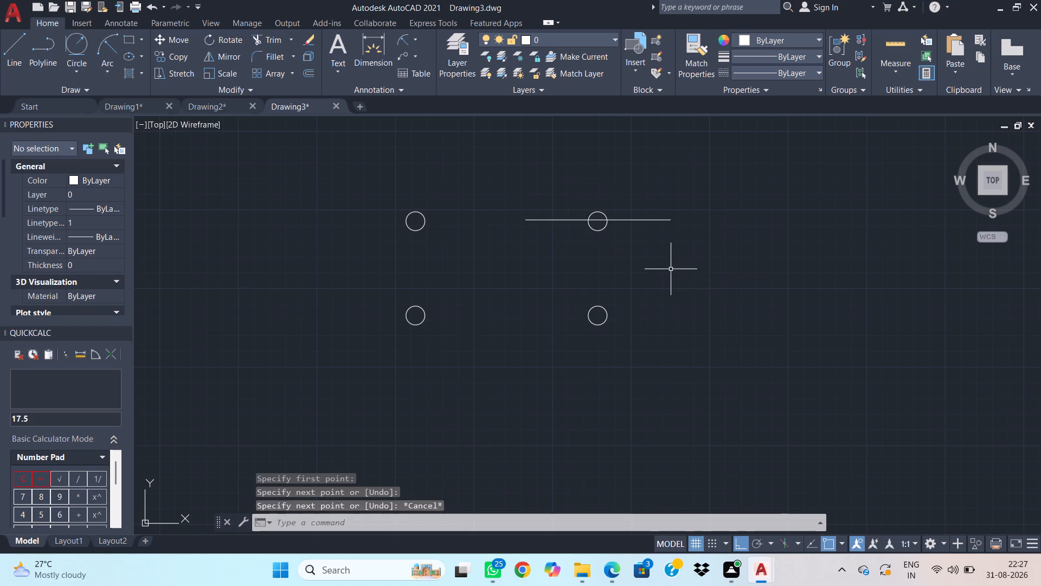
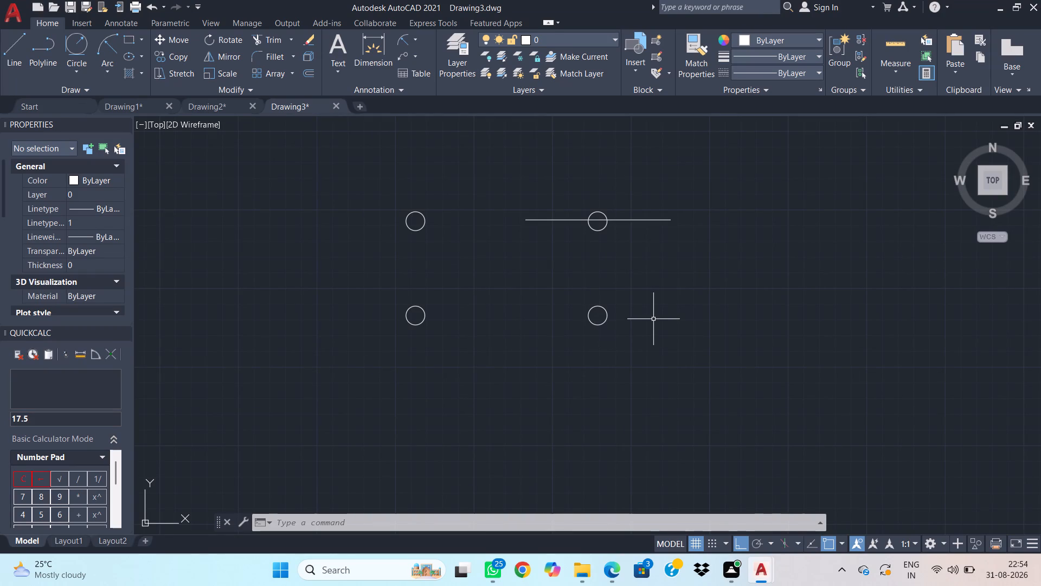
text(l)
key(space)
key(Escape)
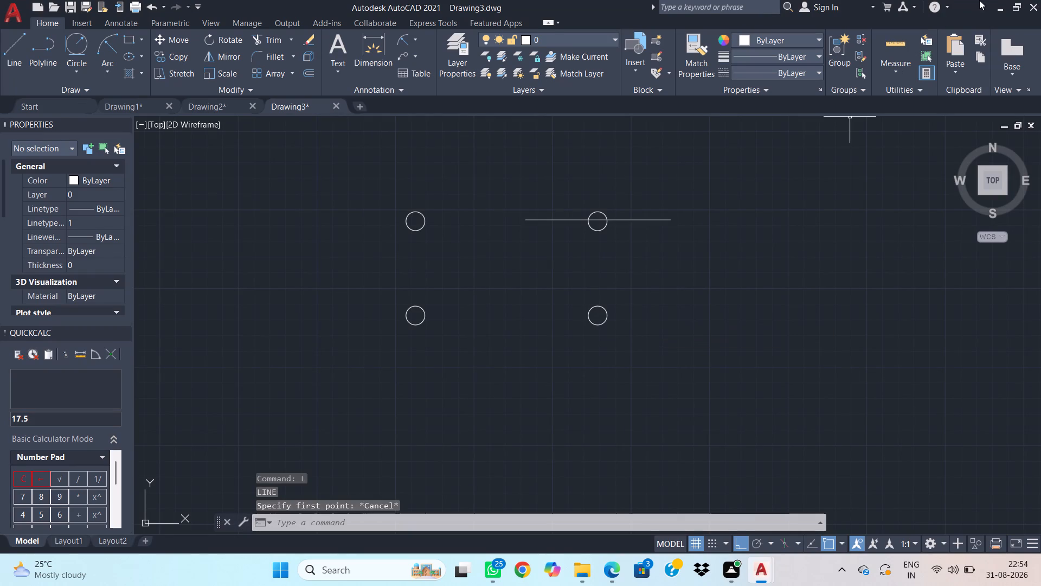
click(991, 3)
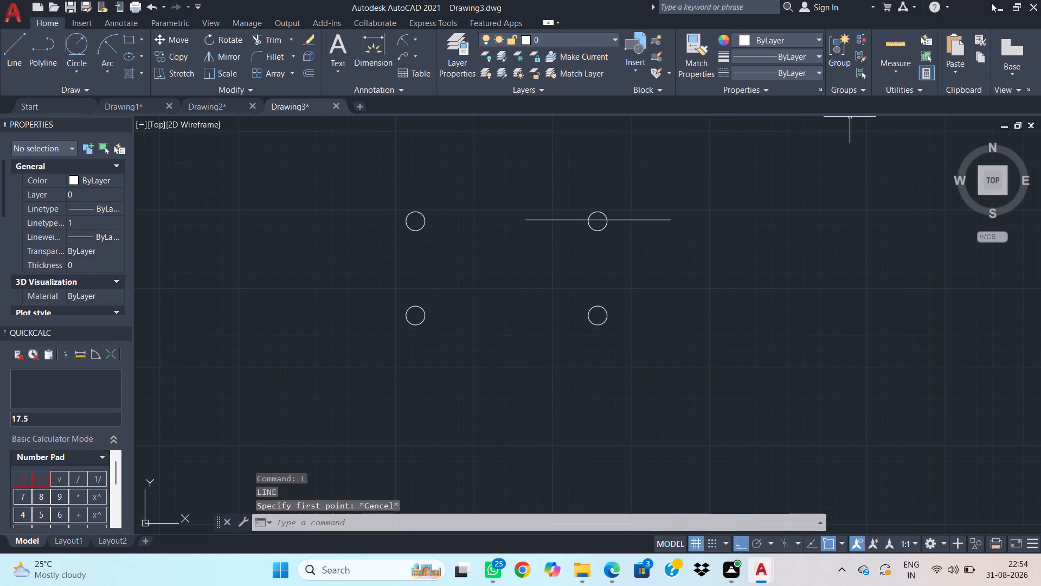
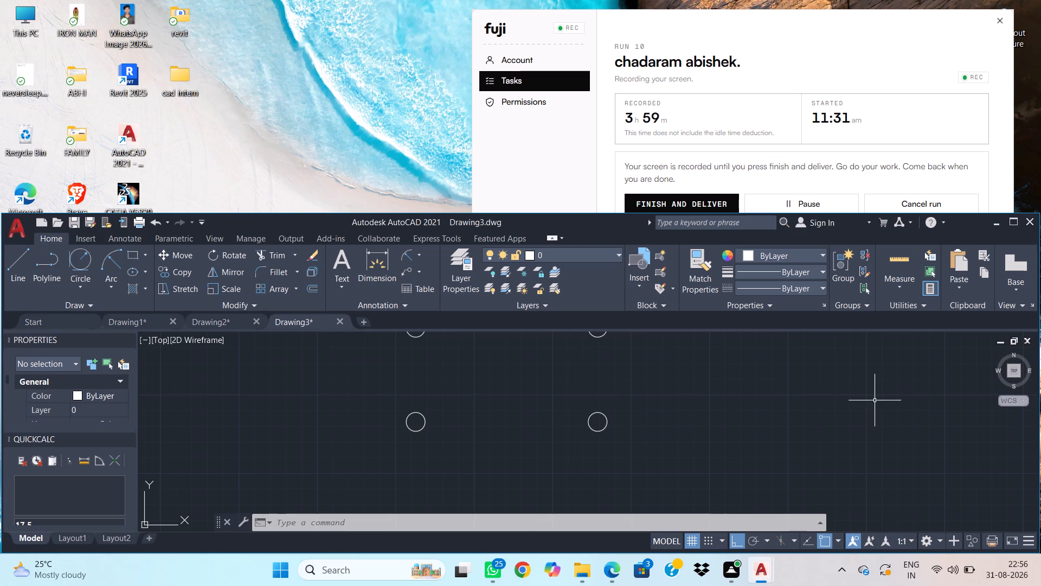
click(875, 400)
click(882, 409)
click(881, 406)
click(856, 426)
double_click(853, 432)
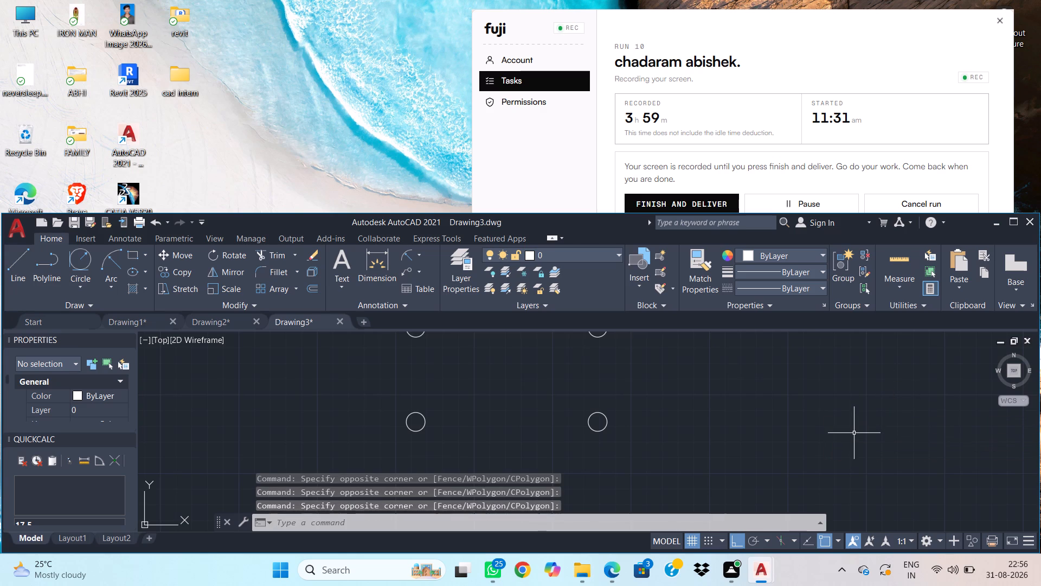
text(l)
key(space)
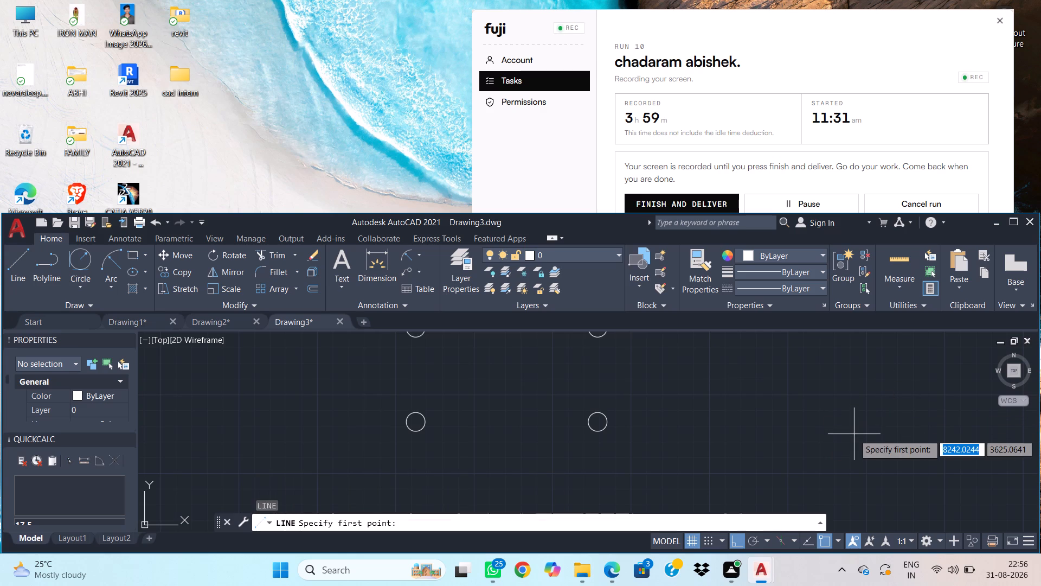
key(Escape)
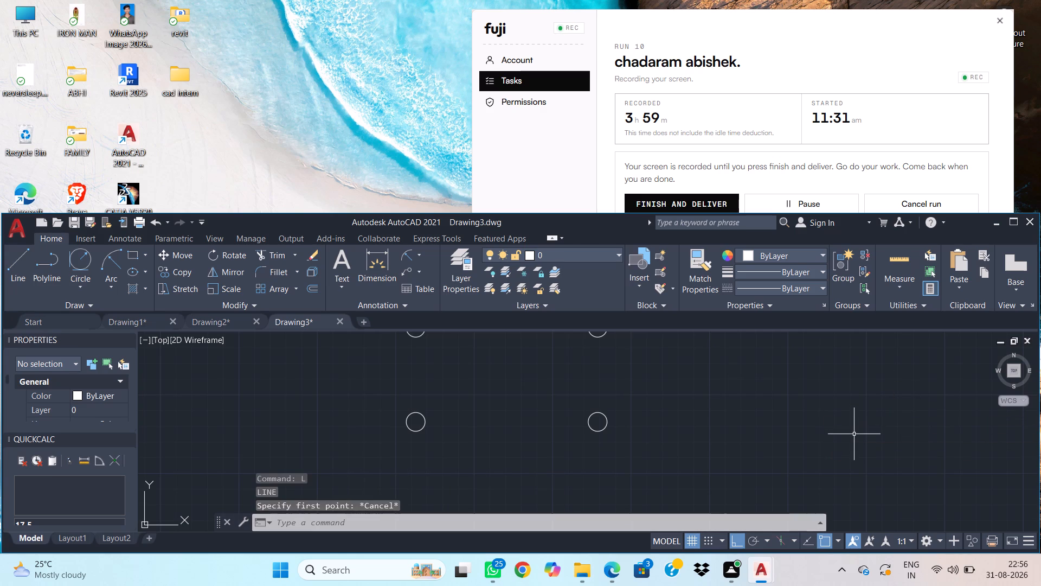
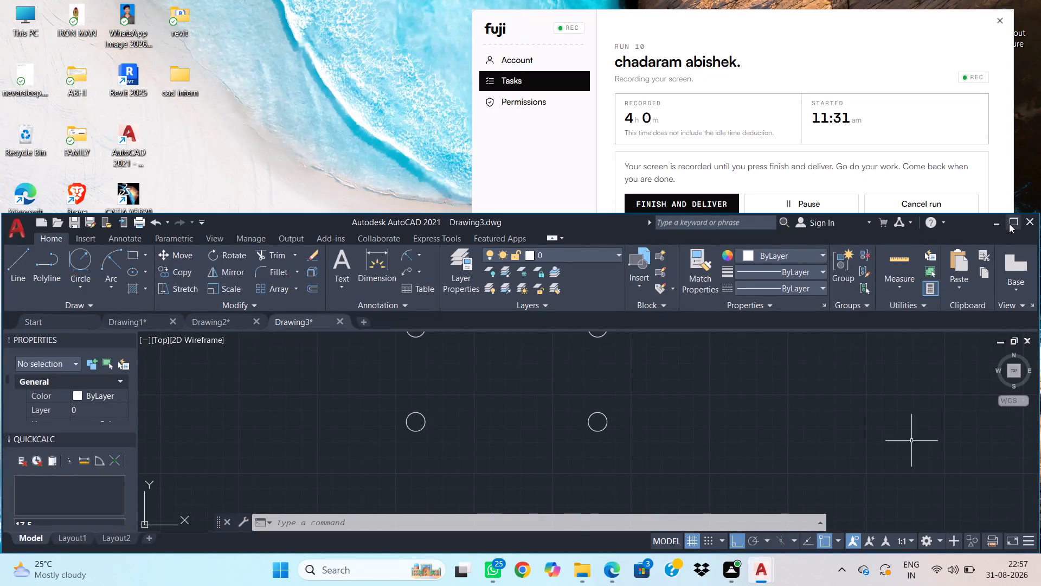
Maximize the drawing window and close Drawing3 without saving its changes.
click(1009, 224)
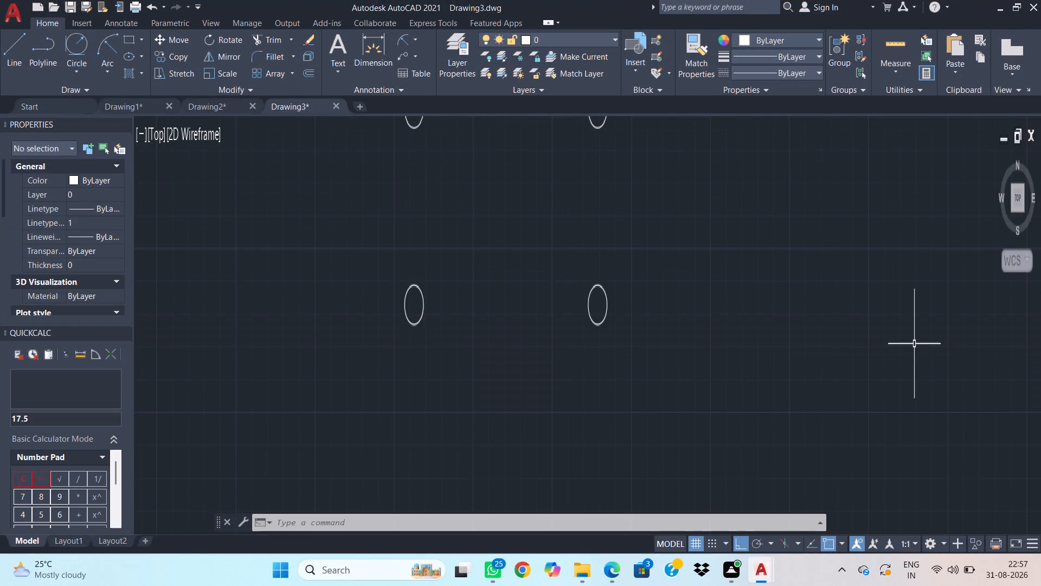
click(332, 107)
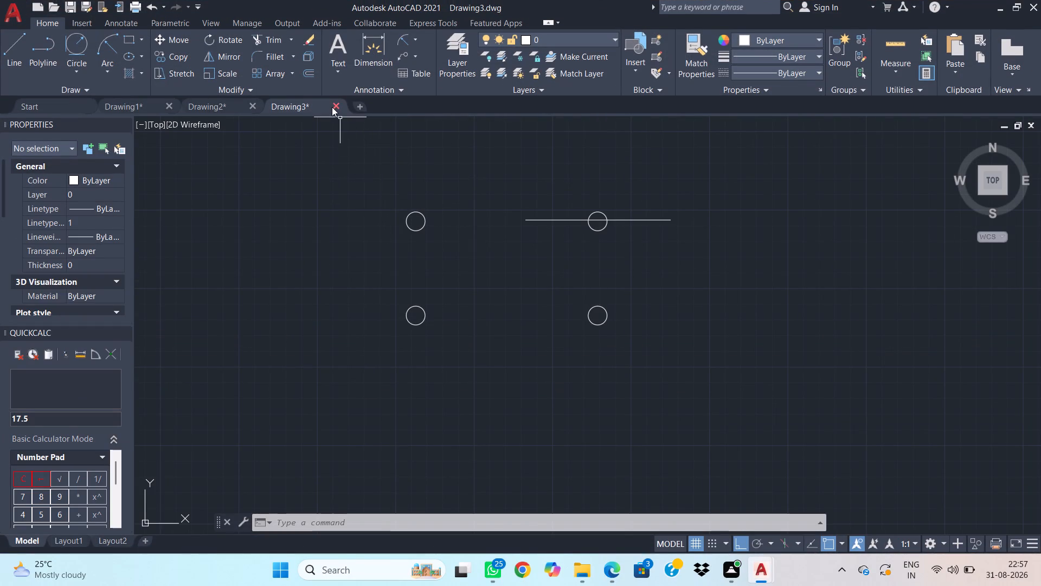
click(541, 308)
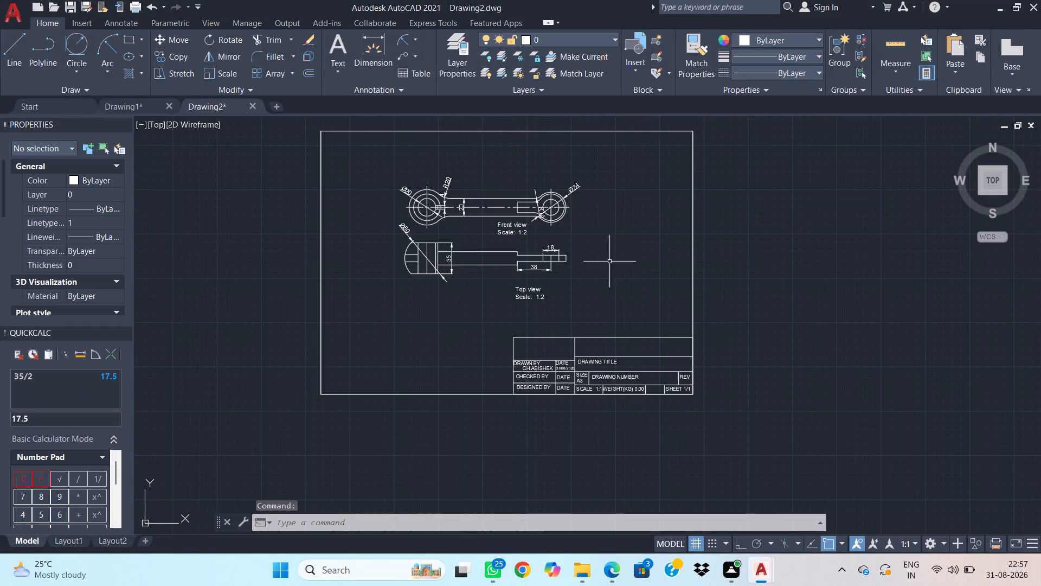
Switch to Drawing1 and query its log file path with the LOGFILENAME variable.
click(134, 104)
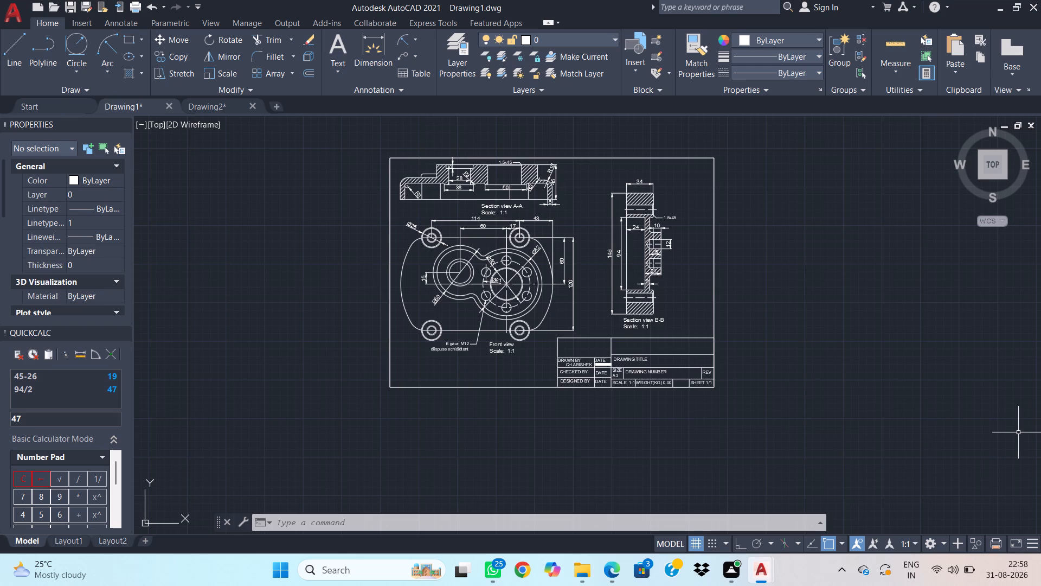
text(log)
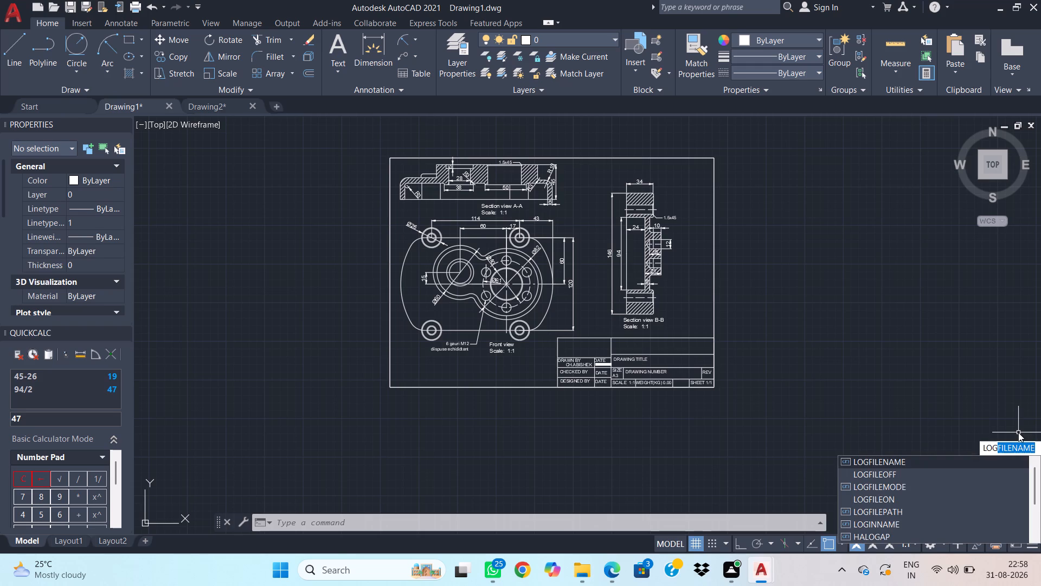
click(920, 463)
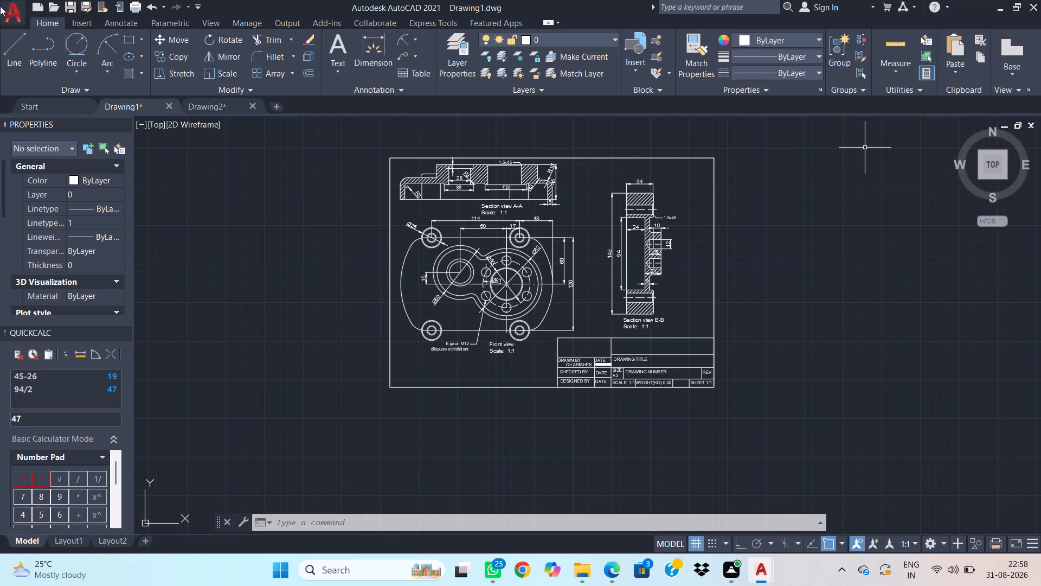
Switch to Drawing2 and query its log file path with the LOGFILENAME variable.
click(216, 102)
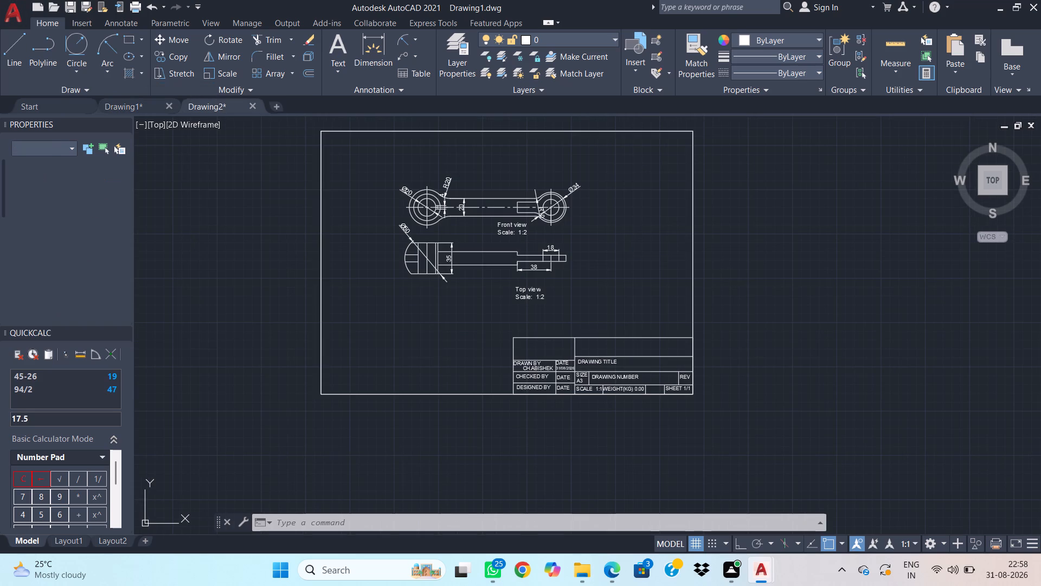
text(log)
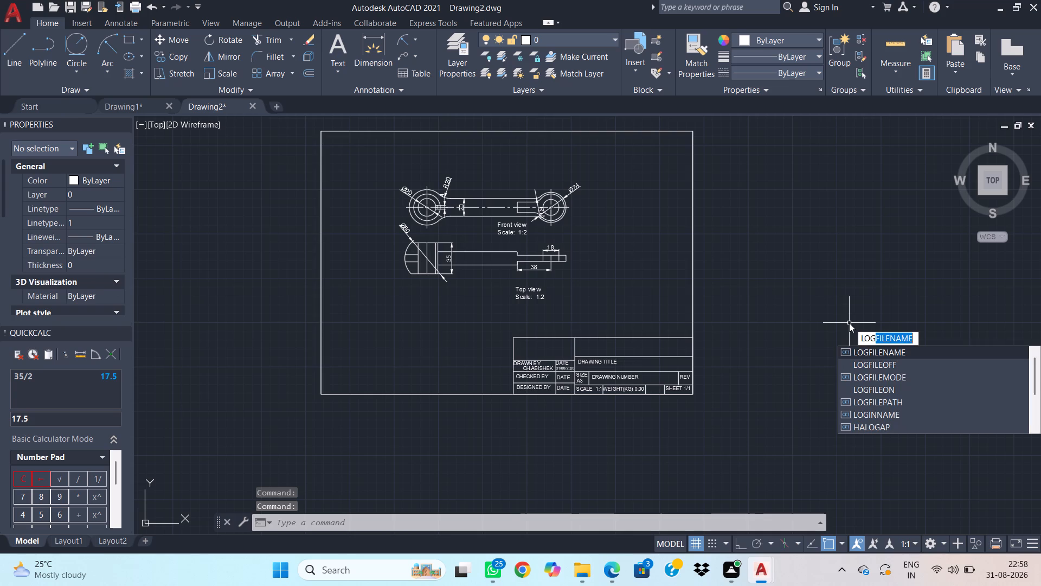
key(Return)
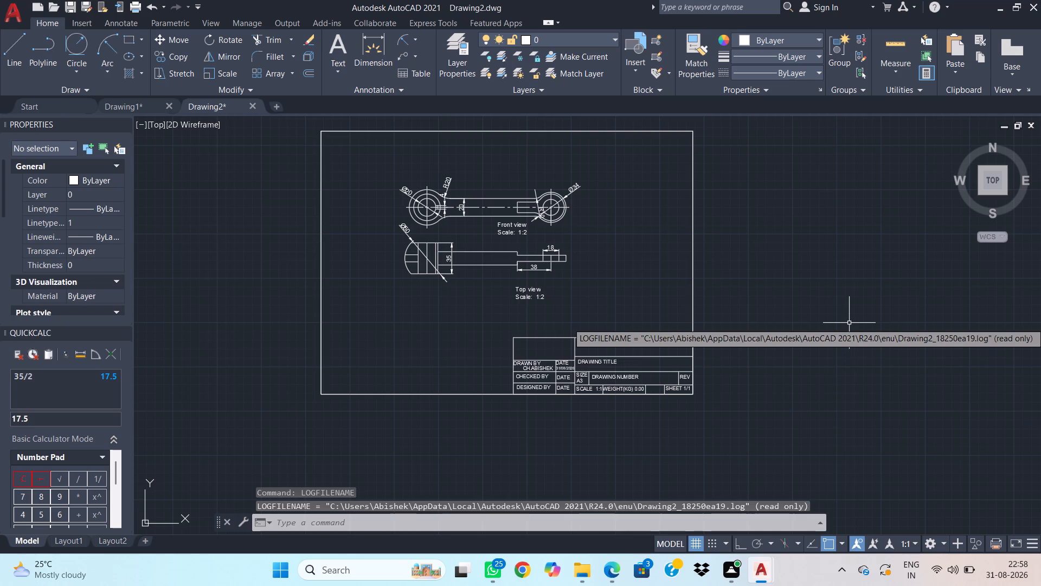